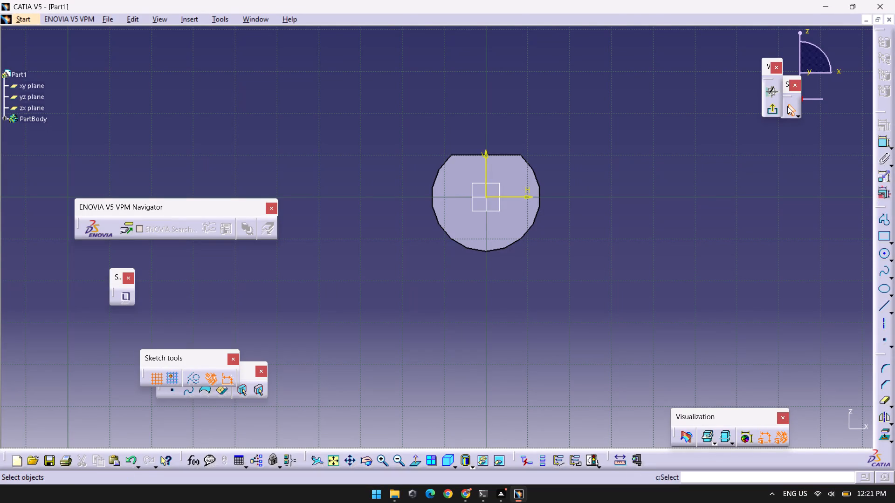
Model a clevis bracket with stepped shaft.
Sketch a circle of radius 13 mm centred on the origin of the flatted shaft's end face and exit the sketch.
left_click(886, 257)
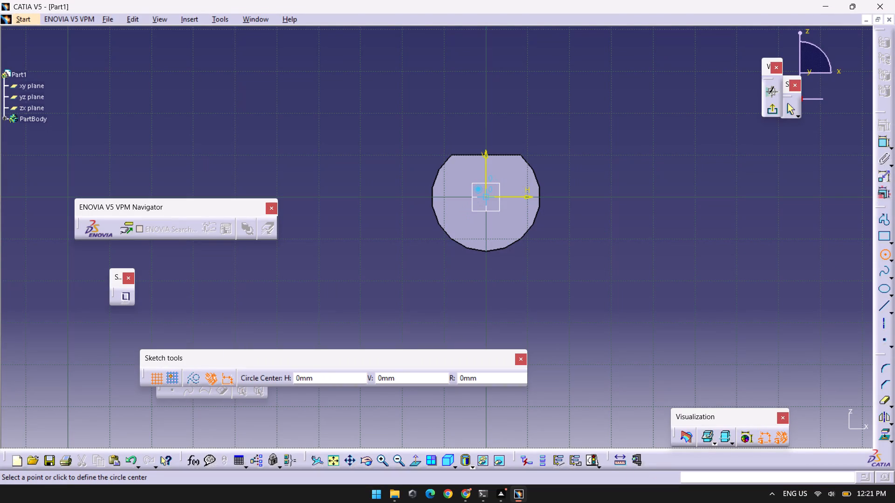
left_click(484, 199)
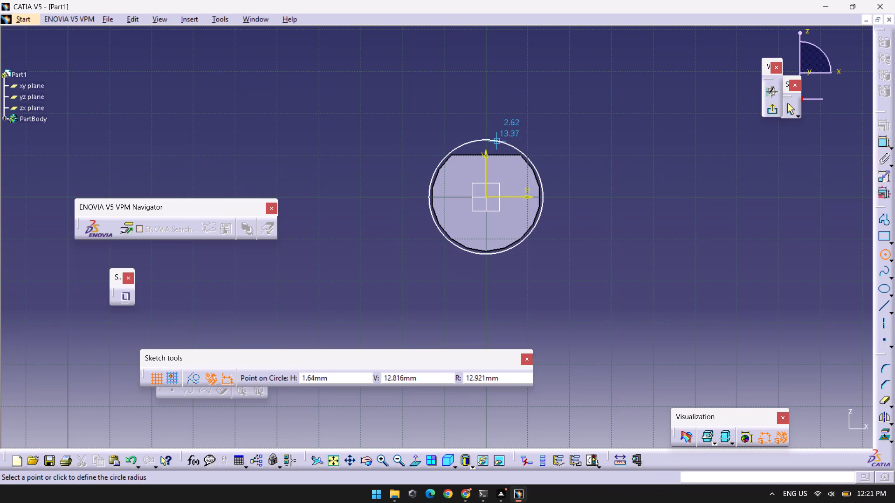
key("Tab")
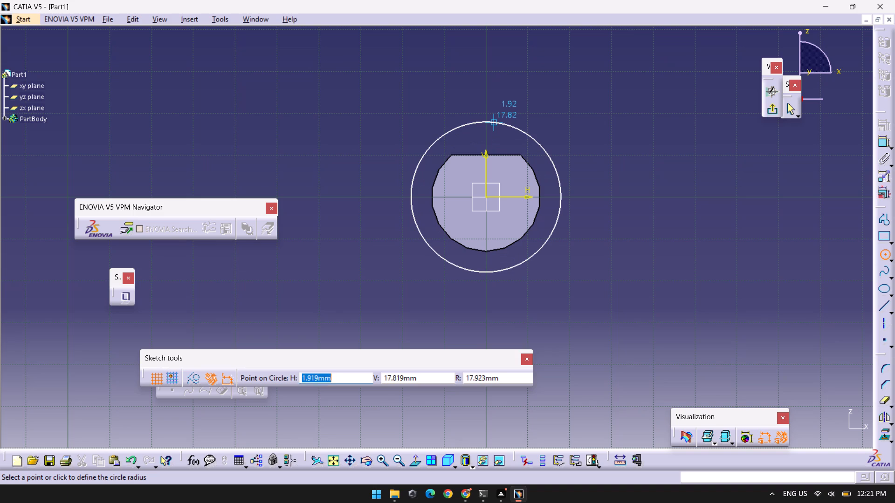
key("Tab")
key("Tab")
key("1")
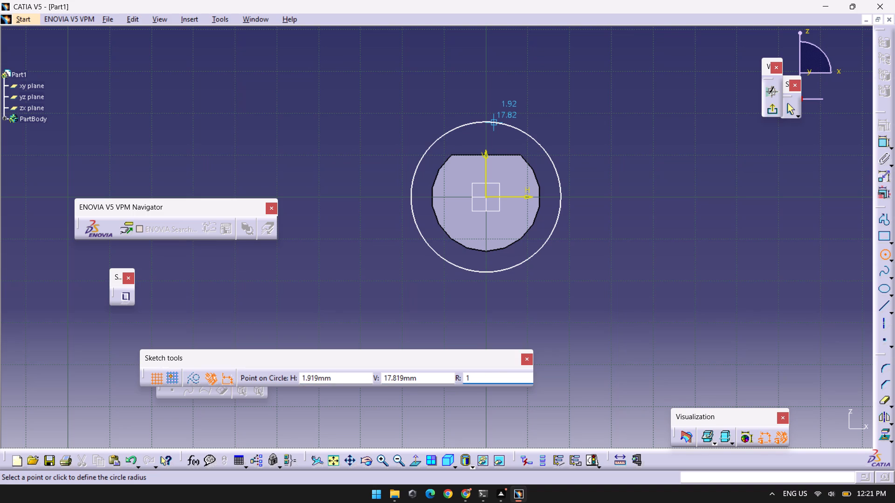
key("3")
key("Return")
left_click(626, 170)
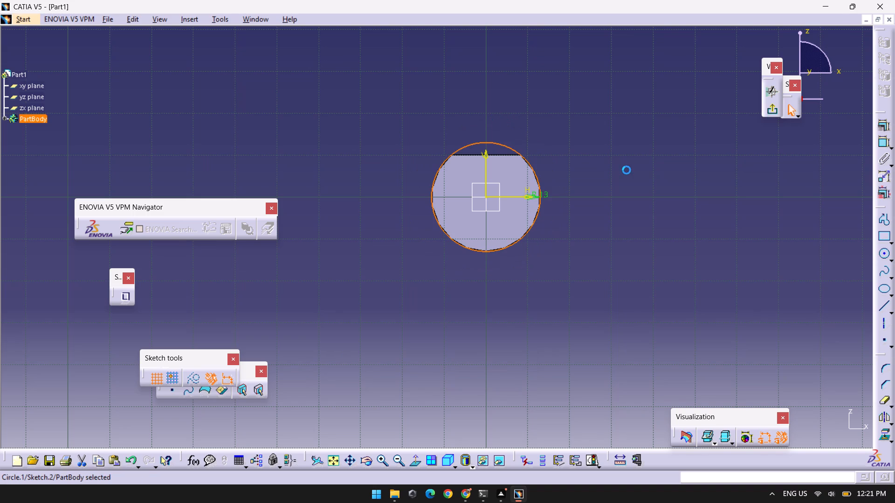
left_click(776, 108)
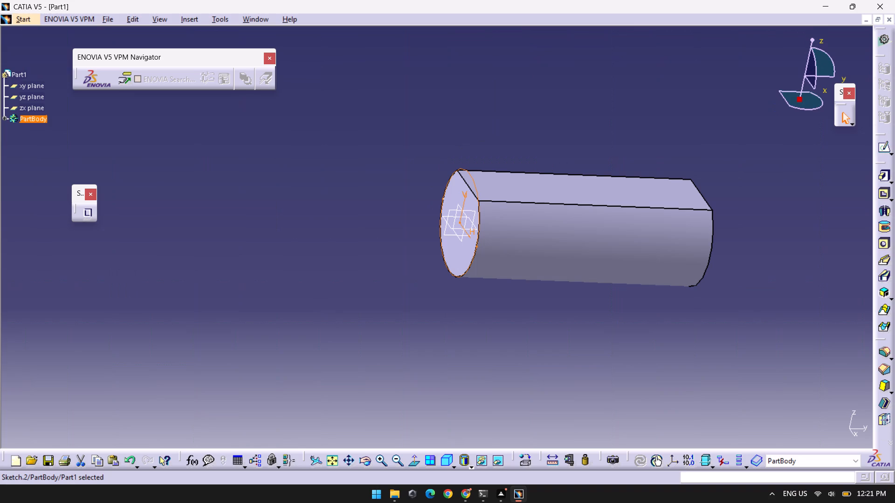
Pad the 13 mm radius circle 40 mm outward from the flatted shaft's end.
left_click(884, 174)
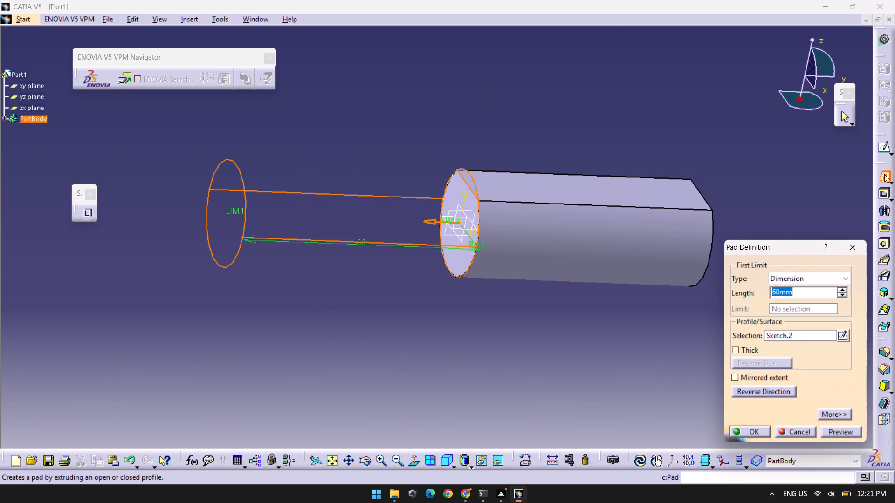
type("40")
key("Return")
left_click(823, 258)
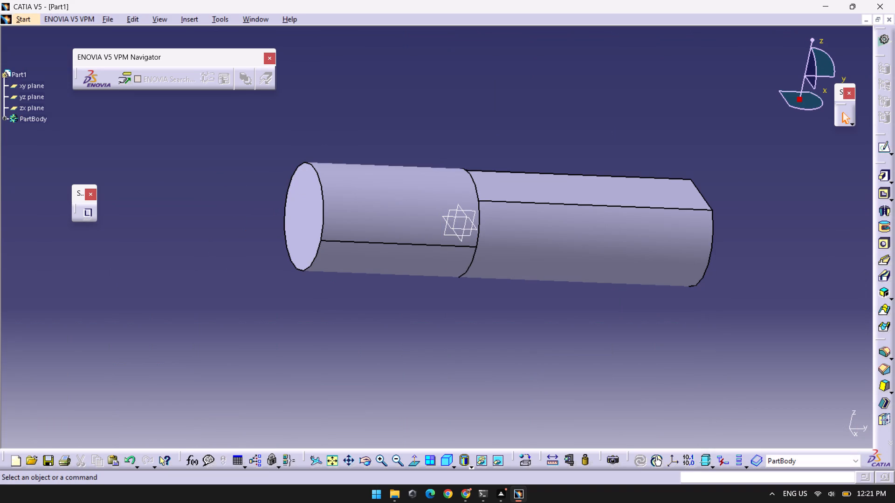
On the free end face of the round section, sketch an origin-centred circle of radius 20 mm and exit the sketch.
middle_click_drag(370, 341, 538, 320)
right_click(370, 341)
right_click_drag(538, 320, 317, 182)
middle_click_drag(538, 320, 317, 182)
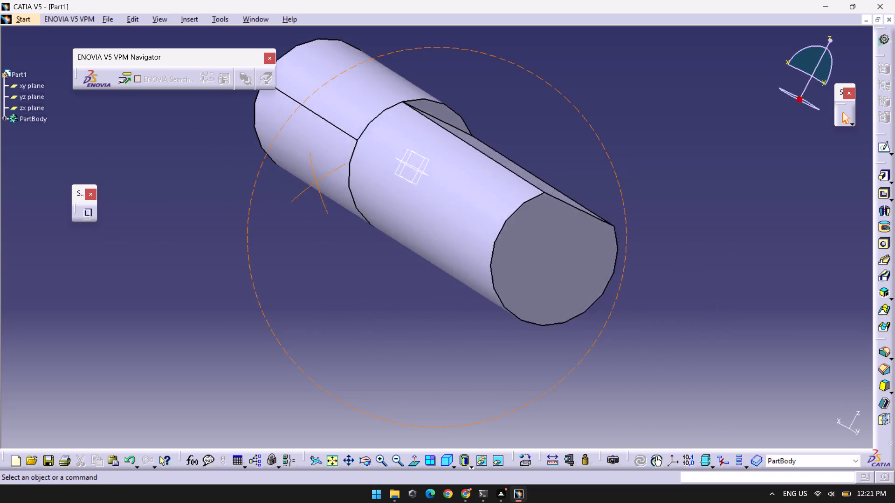
right_click_drag(317, 182, 495, 294)
middle_click_drag(317, 182, 495, 294)
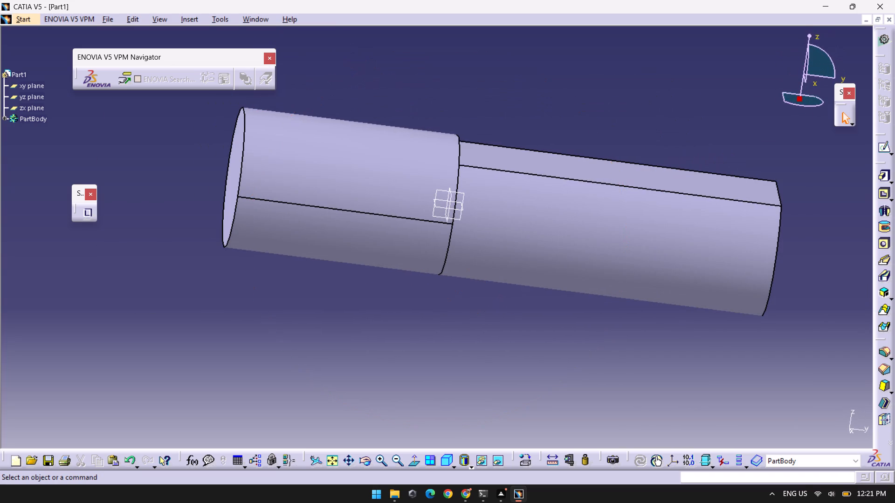
middle_click_drag(495, 294, 506, 355)
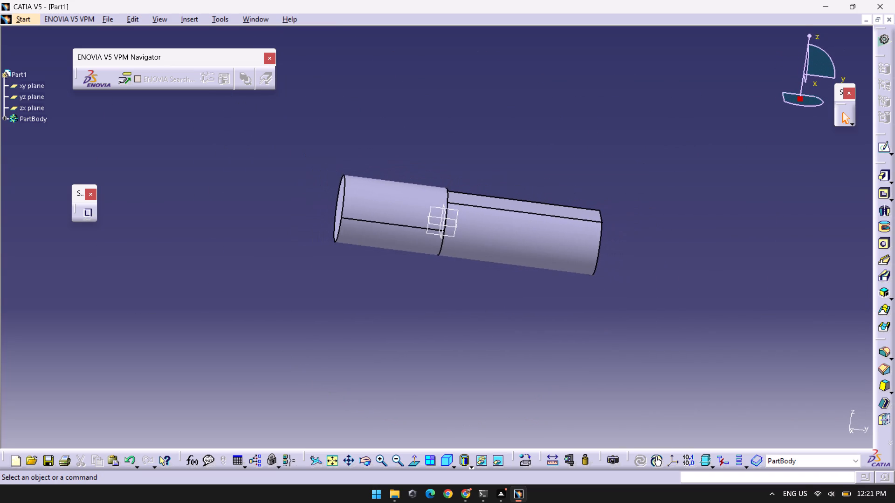
middle_click_drag(293, 290, 447, 316)
right_click_drag(293, 290, 447, 316)
left_click(402, 217)
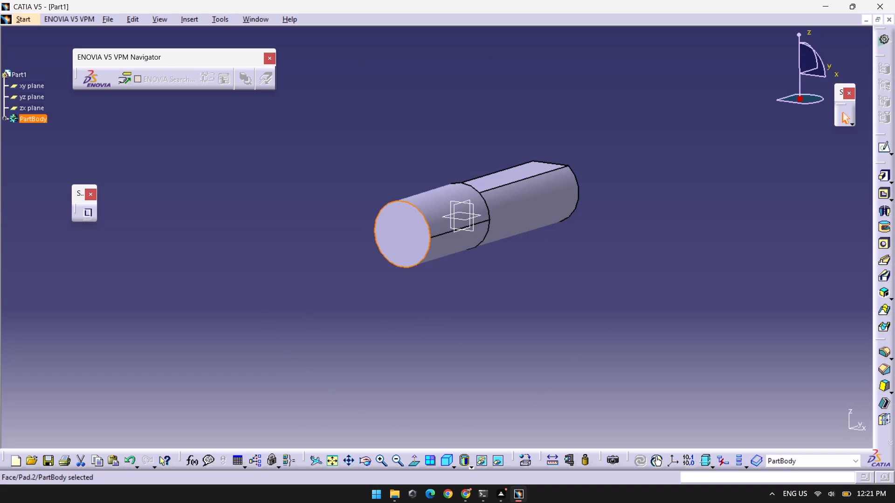
left_click(883, 150)
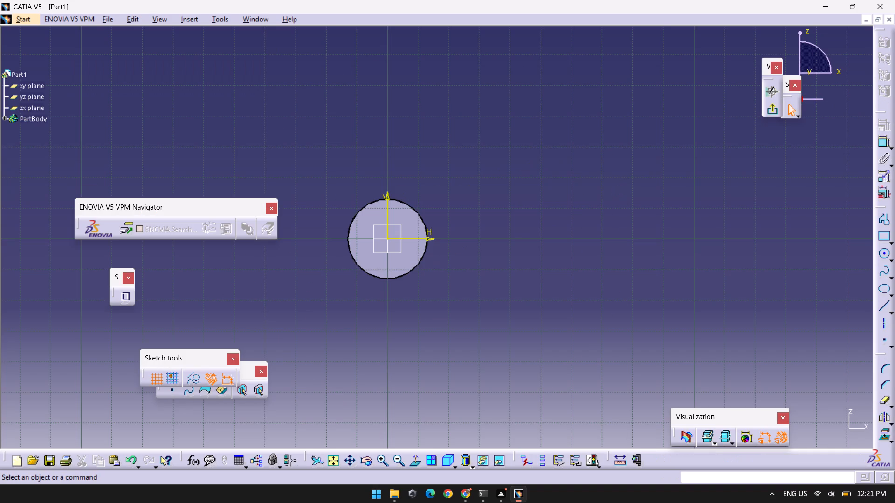
left_click(886, 251)
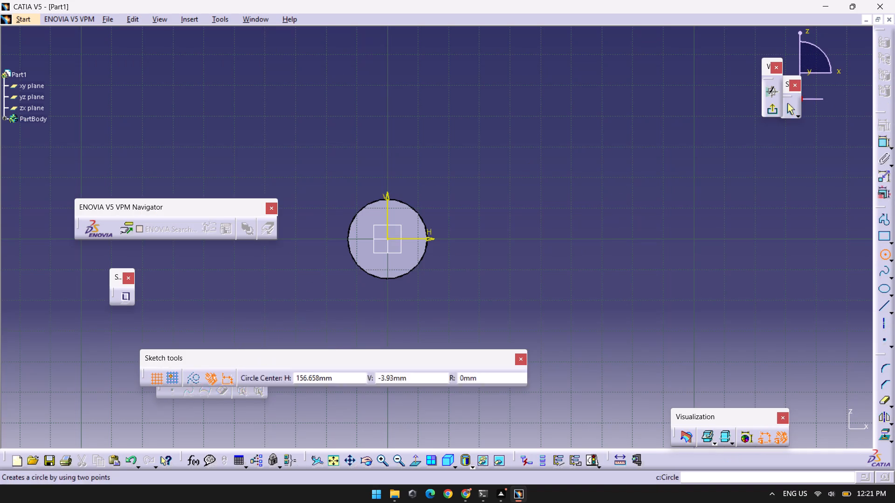
left_click(390, 238)
key("Tab")
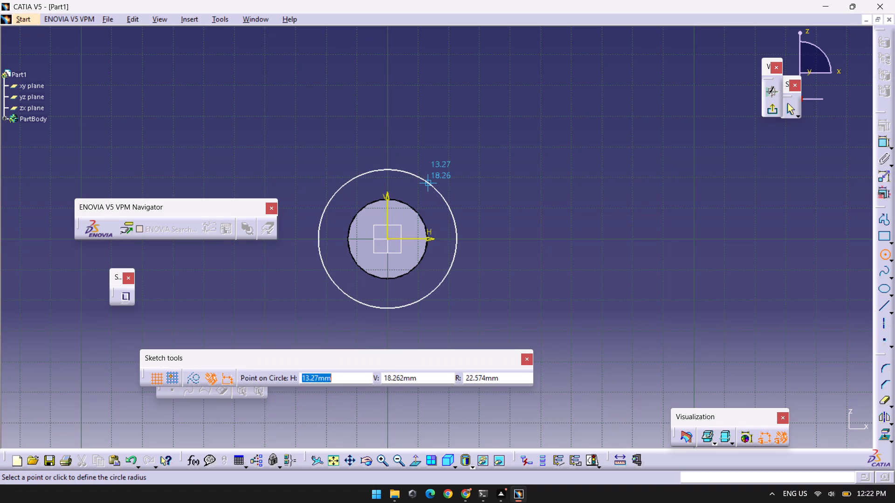
key("Tab")
key("Tab")
type("20")
key("Return")
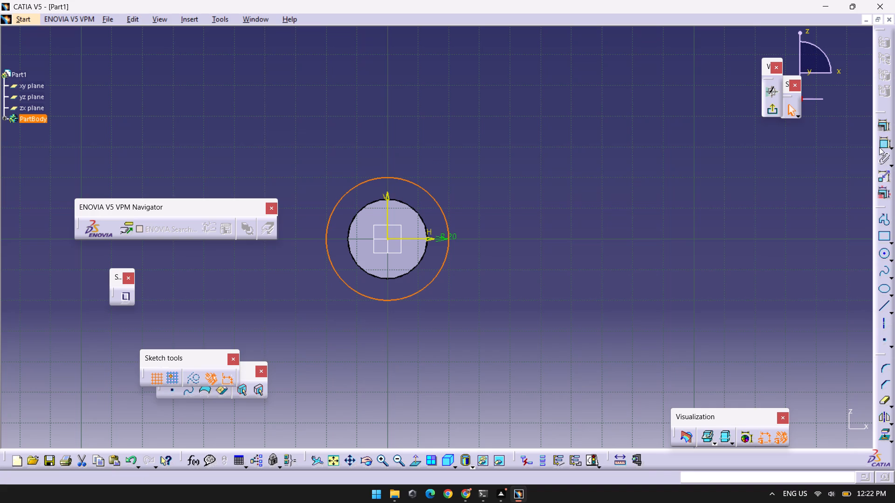
left_click(775, 114)
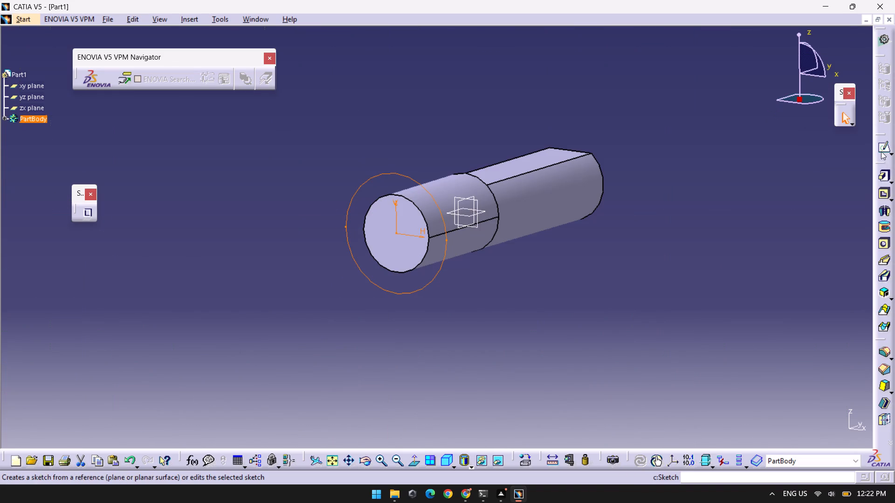
Pad the 20 mm radius circle outward with a length of 40 mm.
left_click(884, 174)
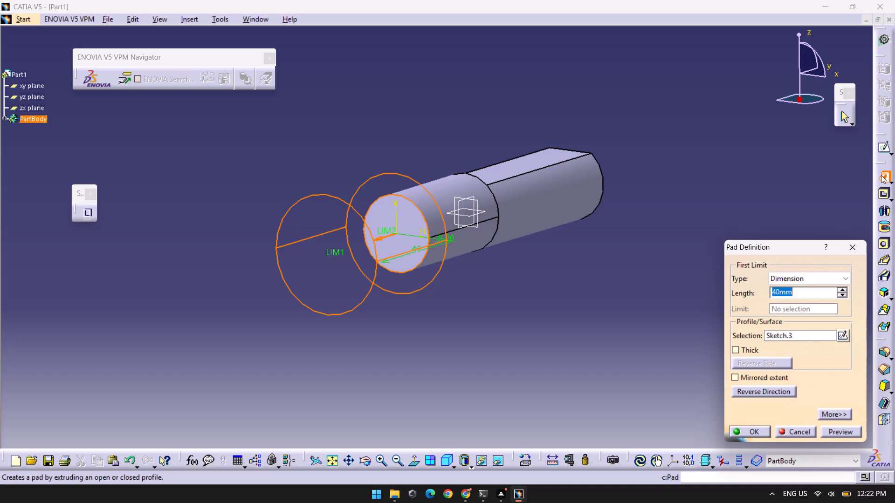
key("Return")
left_click(727, 190)
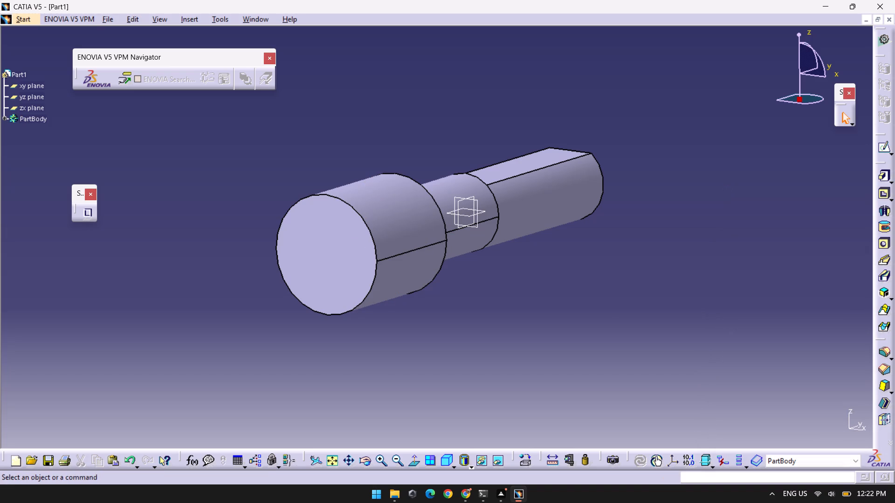
Examine the stepped shaft from several directions and fit the whole part in view.
middle_click_drag(552, 255, 259, 219)
right_click(552, 255)
right_click_drag(569, 296, 259, 219)
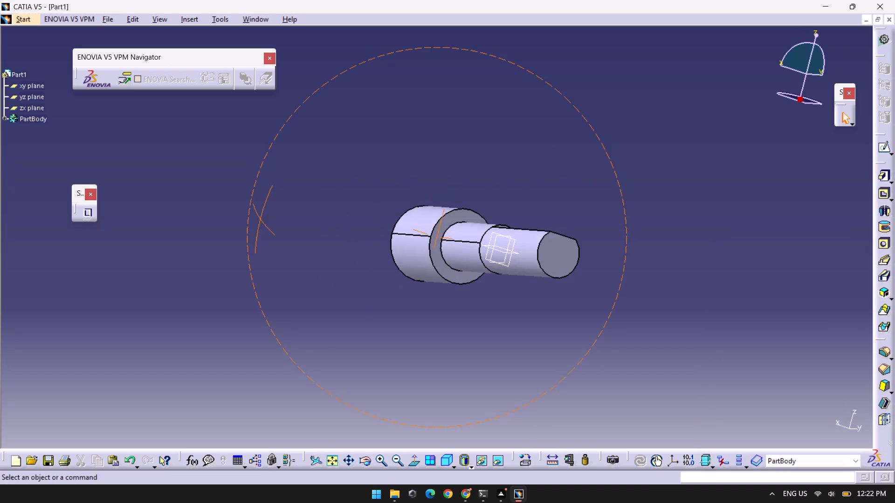
middle_click_drag(259, 219, 430, 153)
right_click_drag(259, 219, 430, 153)
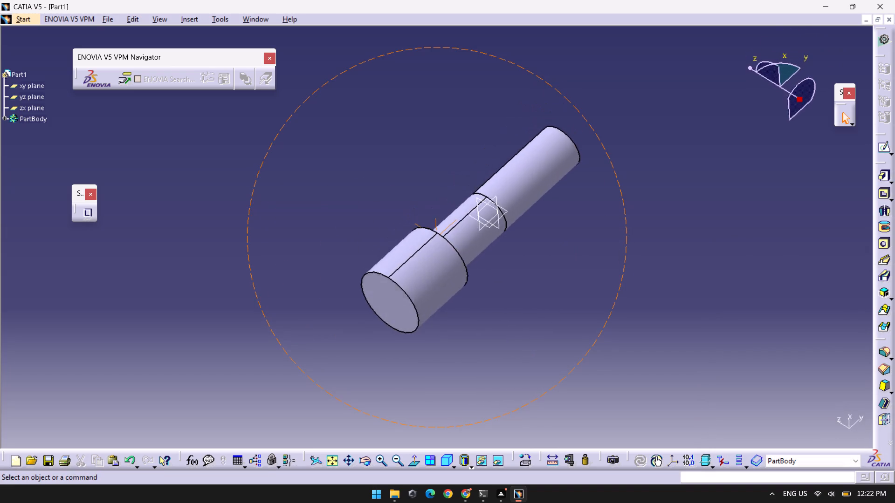
middle_click_drag(430, 153, 456, 324)
right_click_drag(430, 153, 456, 324)
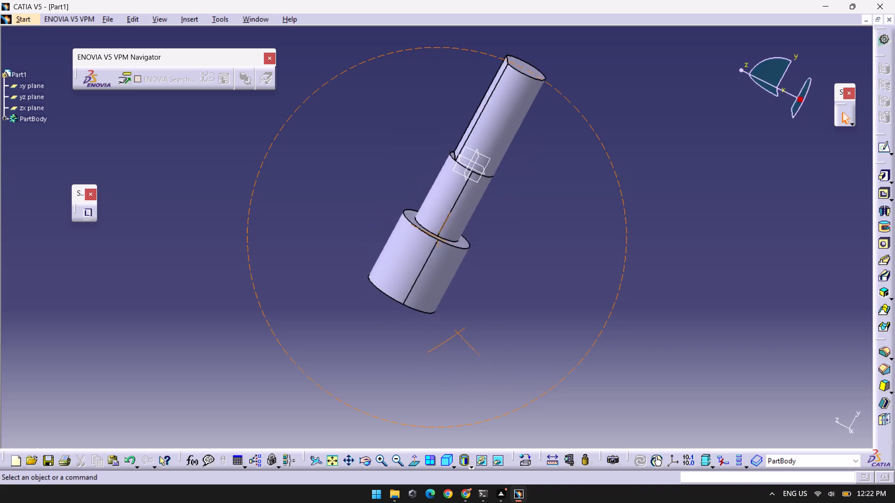
middle_click_drag(456, 324, 622, 286)
right_click_drag(456, 324, 622, 286)
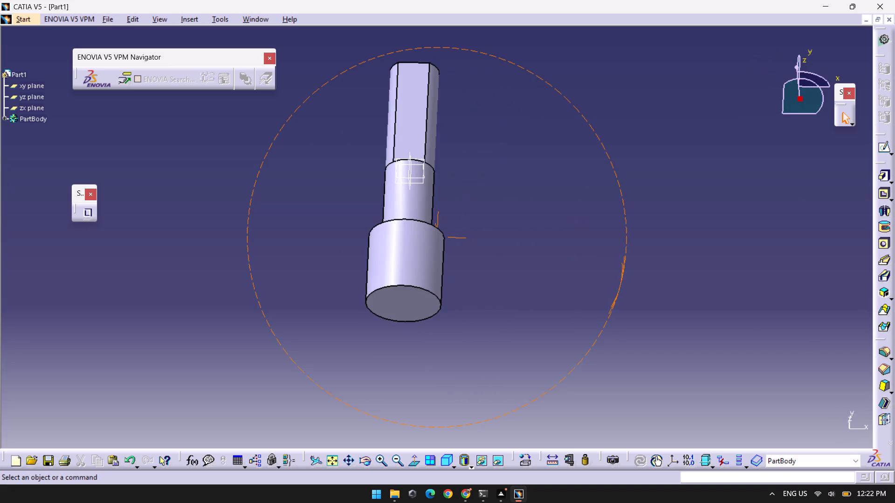
middle_click_drag(622, 286, 276, 343)
right_click_drag(622, 286, 276, 343)
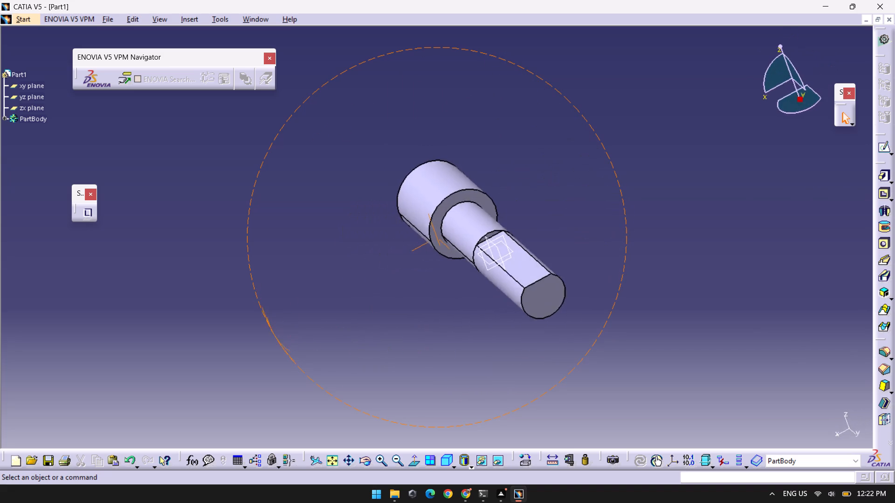
right_click_drag(276, 343, 278, 326)
middle_click_drag(276, 343, 278, 326)
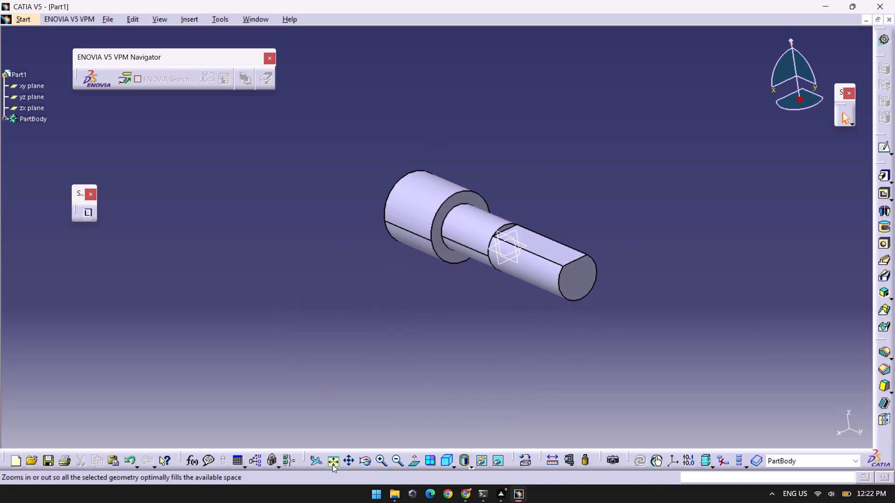
left_click(332, 464)
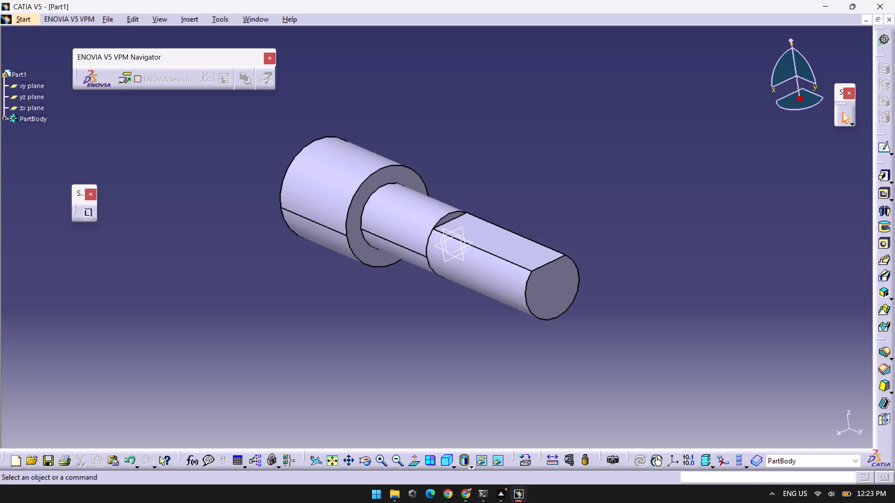
On the end face of the largest cylinder, sketch a circle of radius 30 mm centred on the origin.
middle_click_drag(233, 161, 390, 193)
right_click(233, 161)
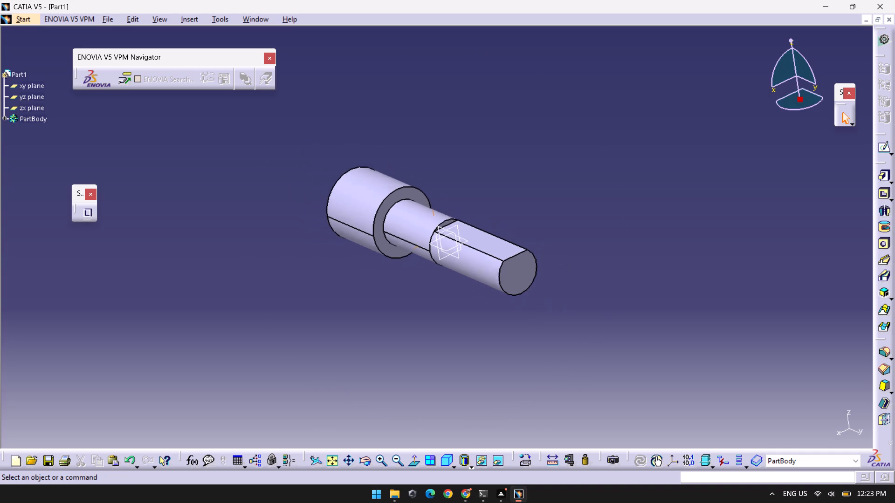
middle_click_drag(390, 193, 346, 154)
right_click_drag(346, 154, 662, 356)
middle_click_drag(346, 154, 663, 354)
left_click(491, 229)
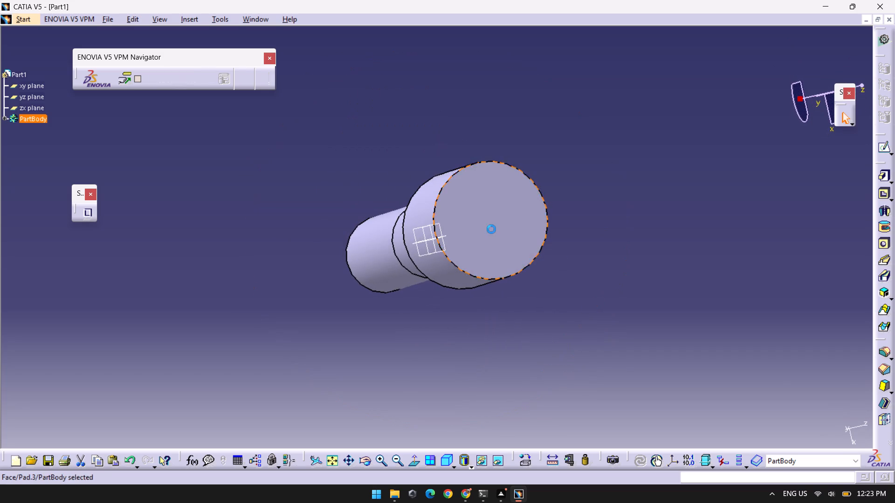
left_click(883, 150)
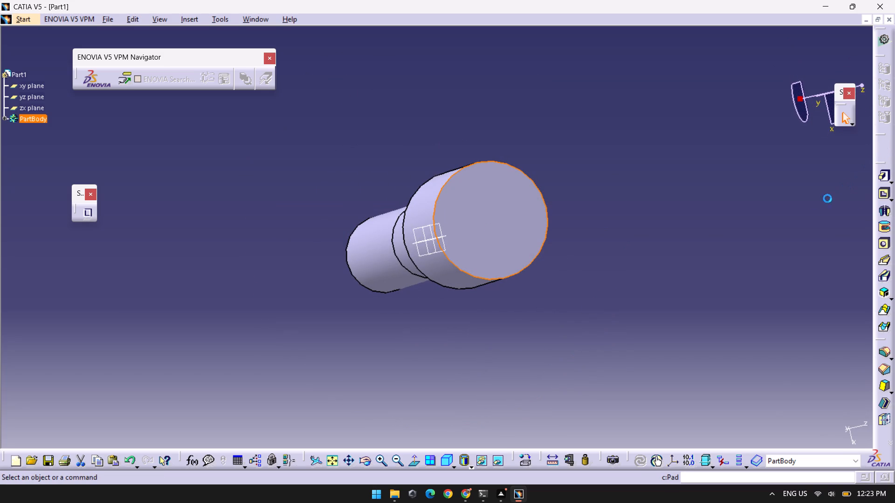
middle_click_drag(521, 170, 560, 260)
left_click(883, 251)
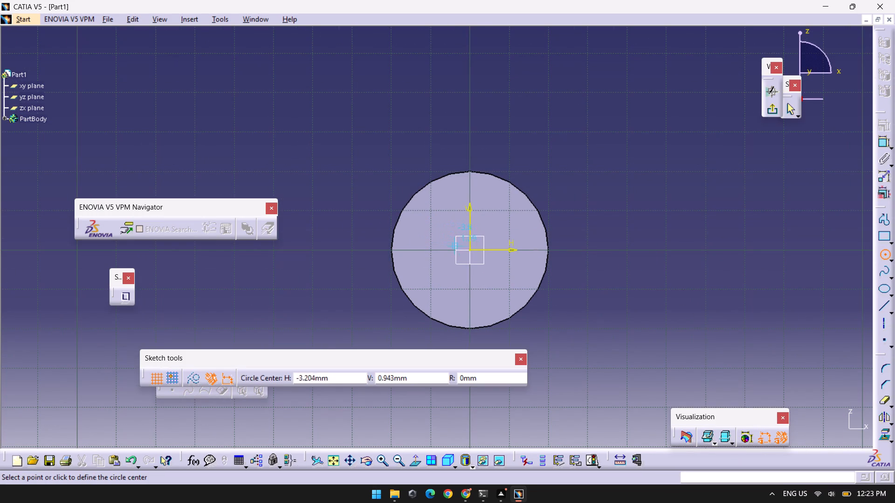
left_click(470, 251)
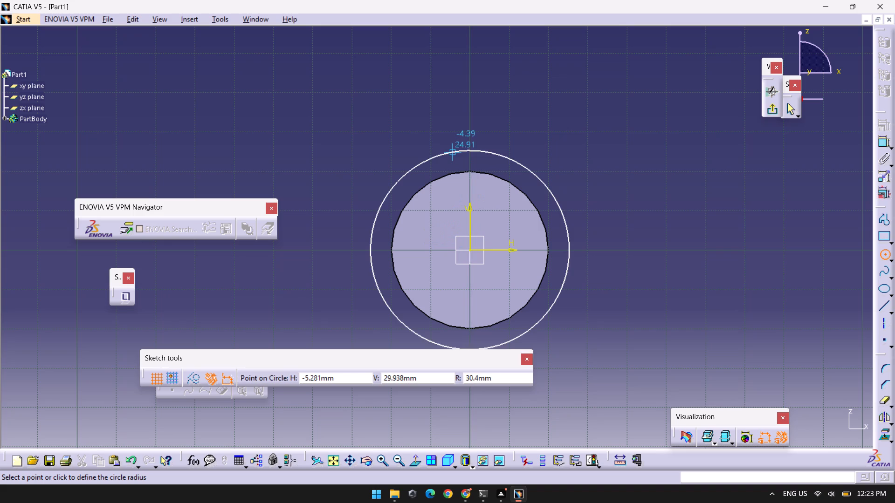
key("Tab")
key("Tab")
key("Tab")
type("30")
key("Return")
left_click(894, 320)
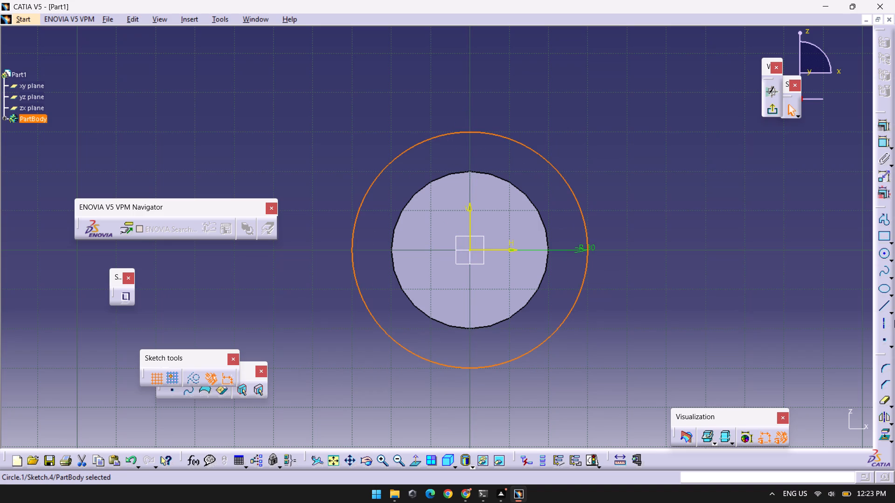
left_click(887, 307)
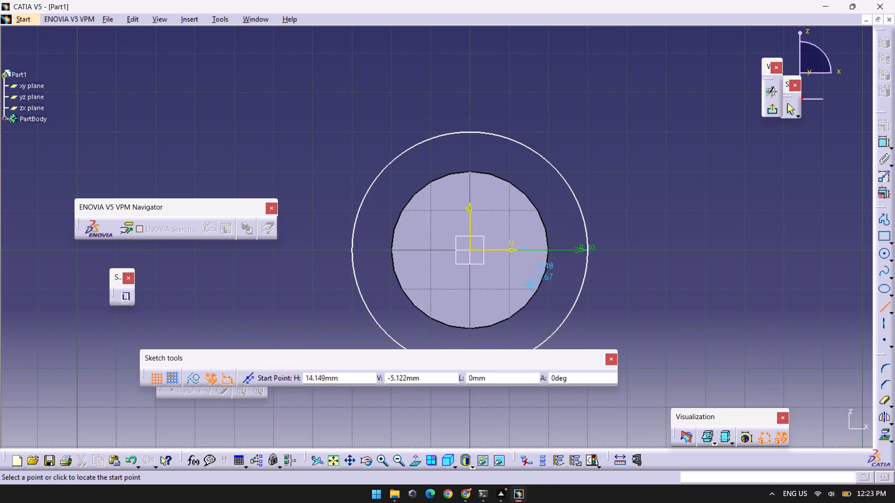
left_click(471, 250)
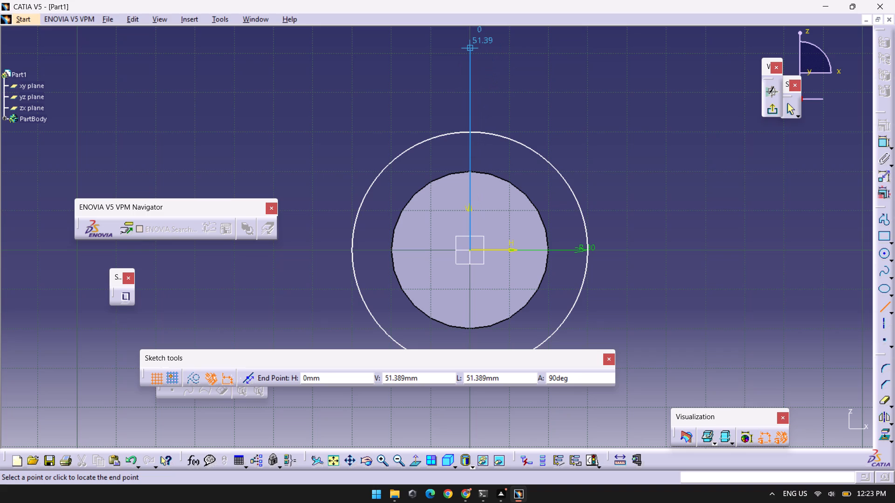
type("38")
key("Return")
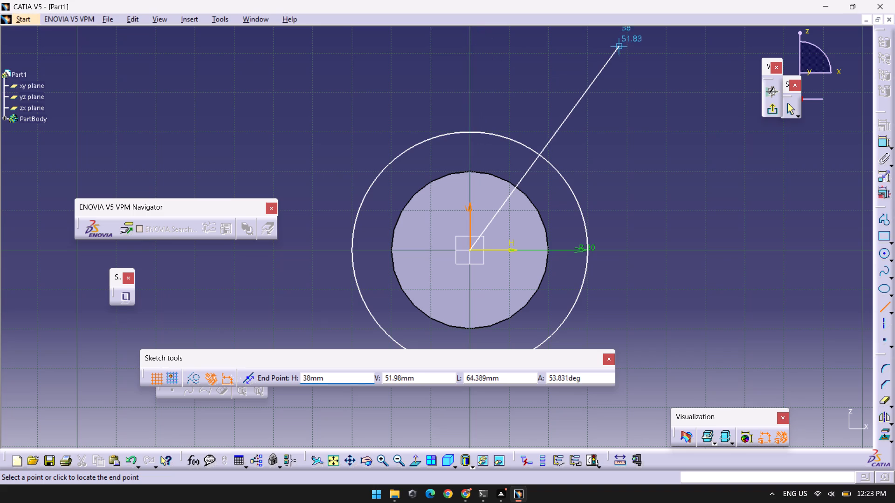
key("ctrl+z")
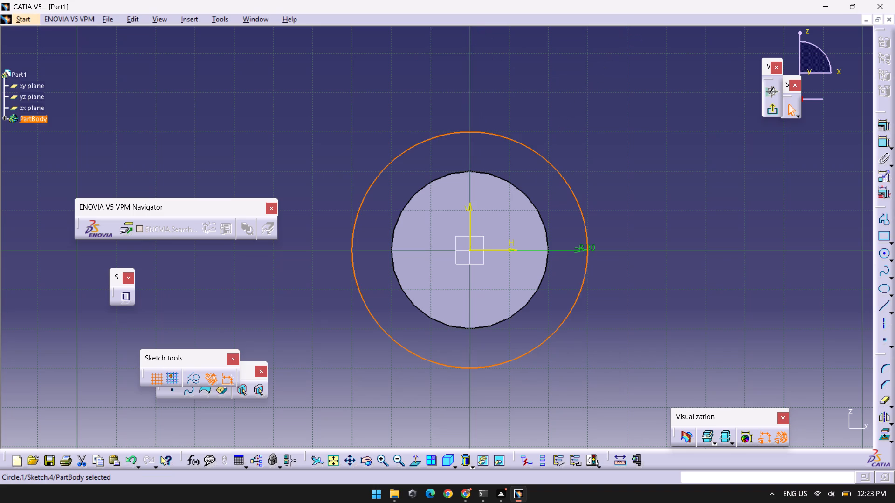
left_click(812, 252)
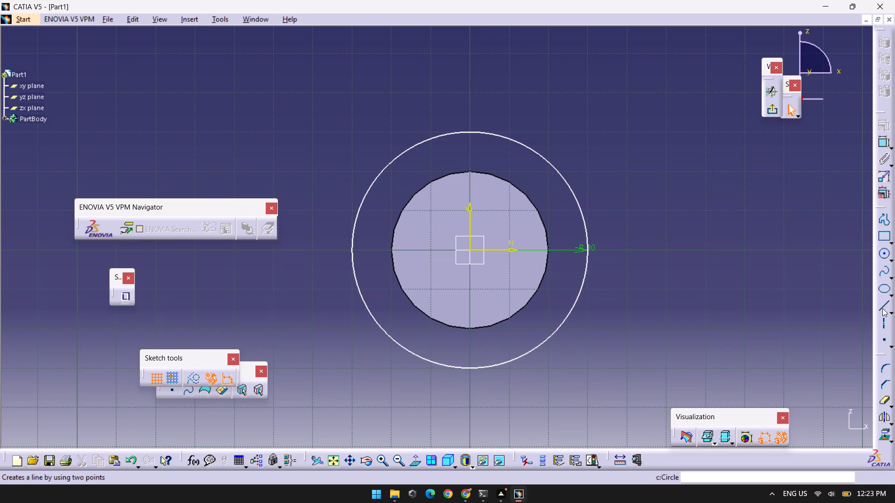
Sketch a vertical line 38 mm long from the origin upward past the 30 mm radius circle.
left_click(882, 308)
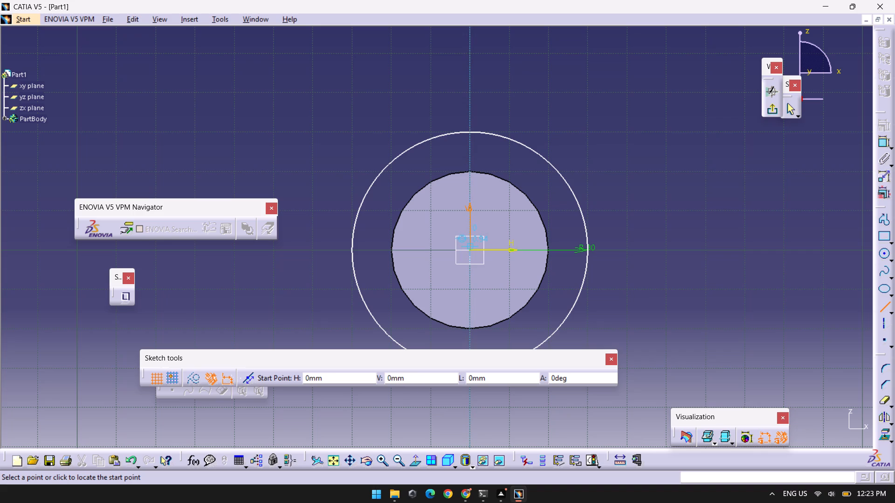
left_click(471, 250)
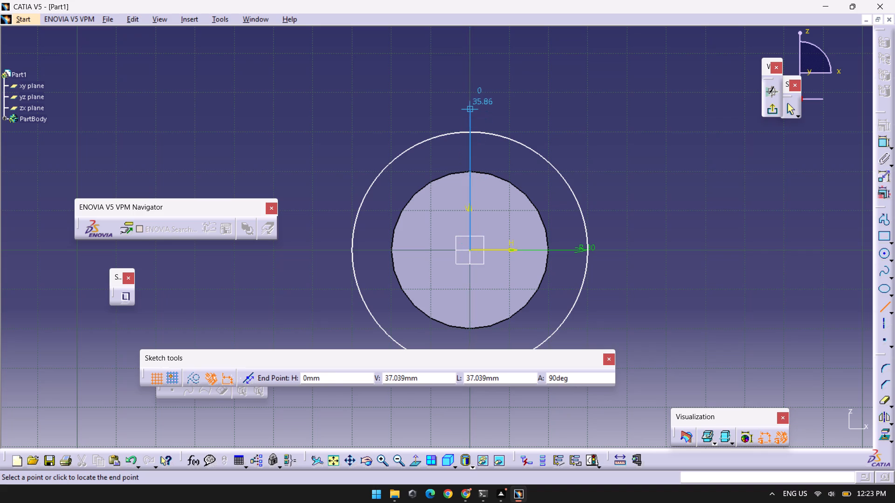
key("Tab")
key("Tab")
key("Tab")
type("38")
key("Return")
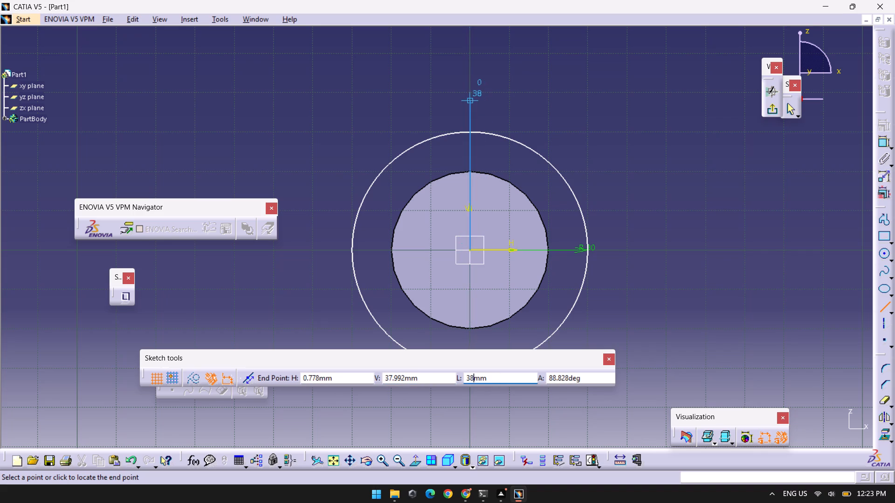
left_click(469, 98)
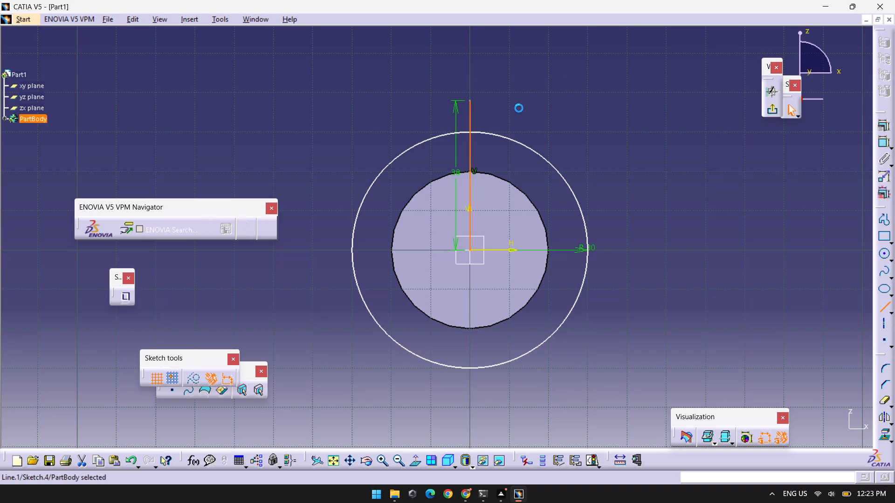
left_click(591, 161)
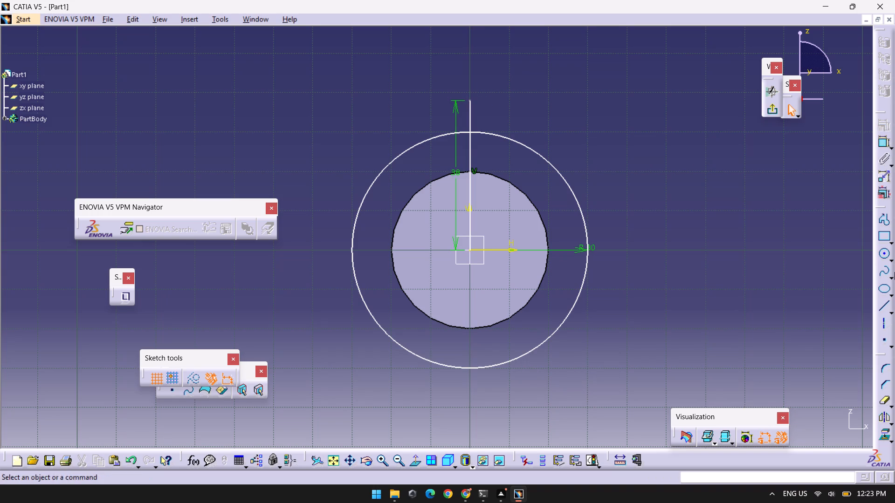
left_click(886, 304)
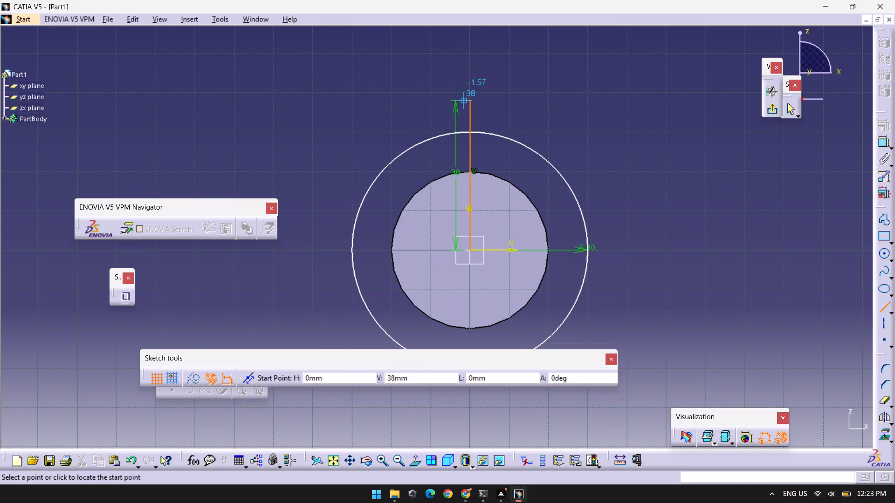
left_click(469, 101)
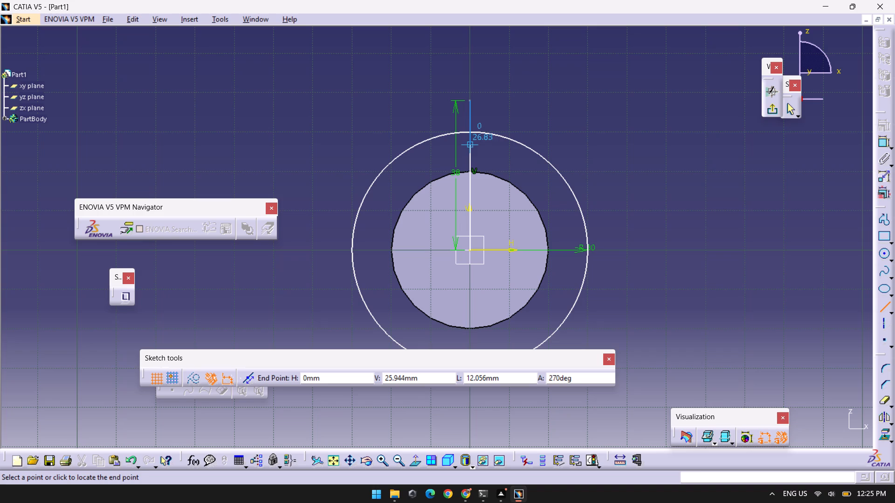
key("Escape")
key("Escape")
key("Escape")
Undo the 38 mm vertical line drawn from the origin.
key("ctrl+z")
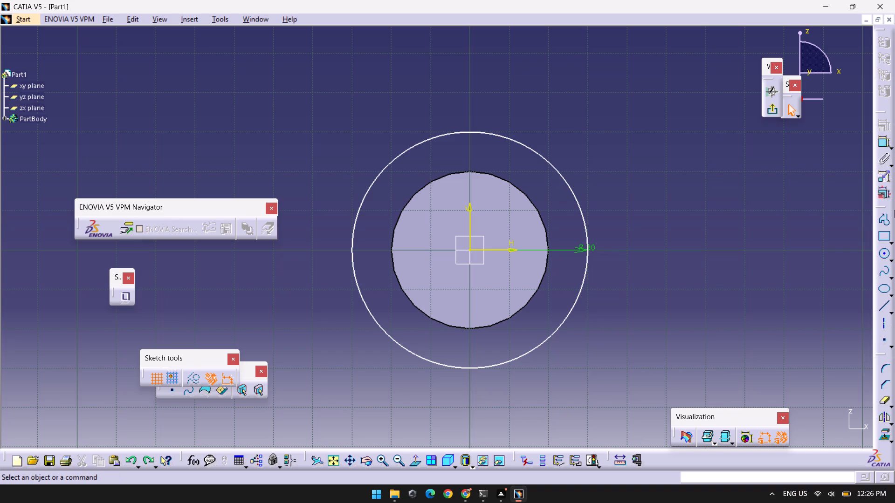
Sketch a line upward from a start point on the horizontal axis just beside the origin.
left_click(882, 306)
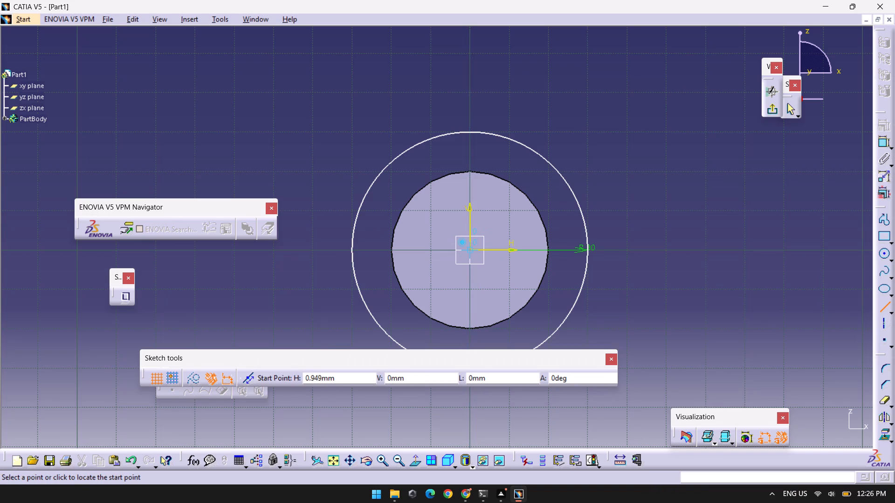
left_click(465, 249)
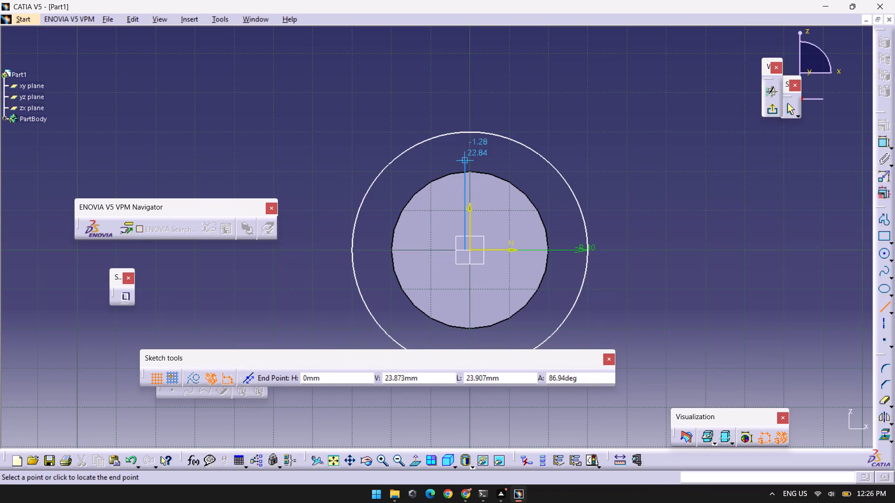
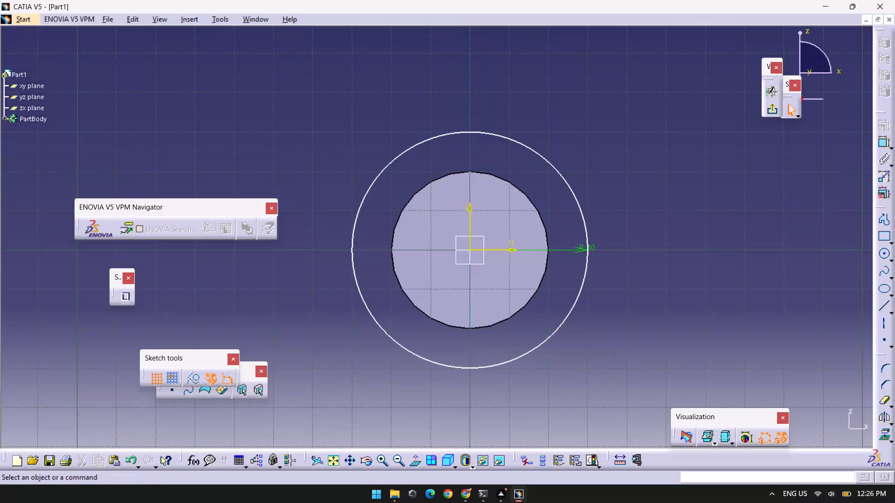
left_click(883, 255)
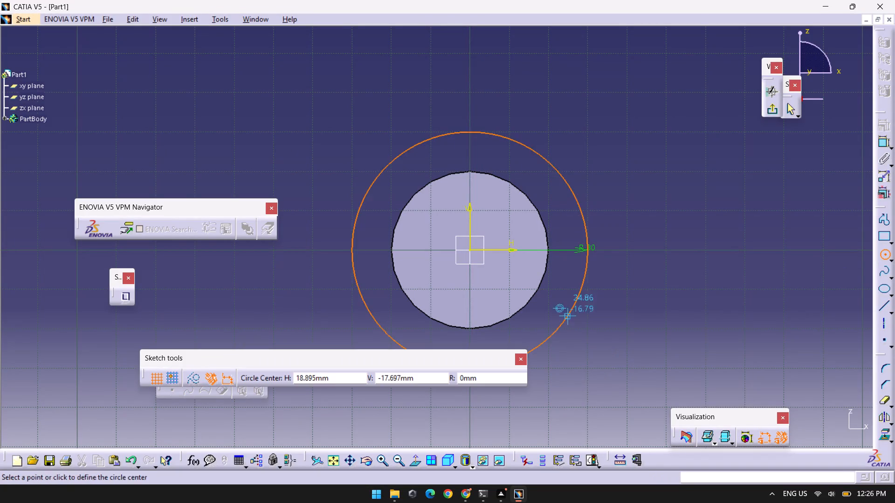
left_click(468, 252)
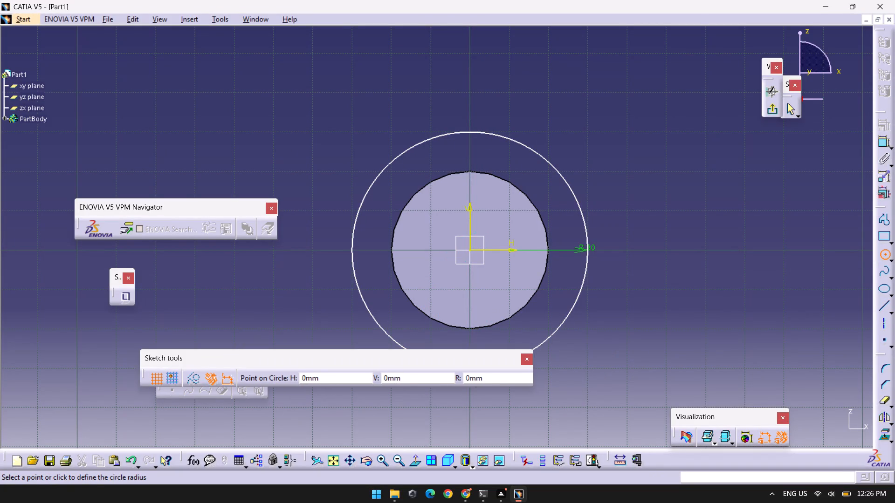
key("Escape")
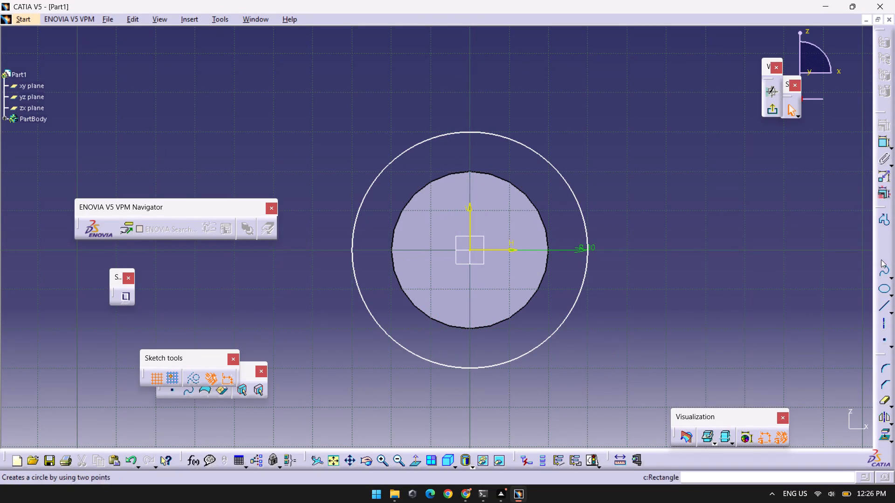
Sketch a vertical line 26 mm long from the origin upward, ending inside the 30 mm radius circle.
left_click(881, 314)
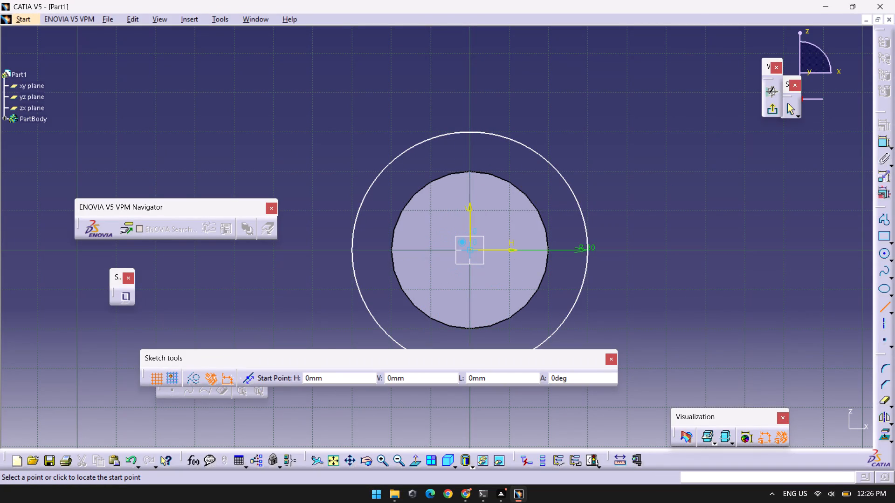
left_click(472, 250)
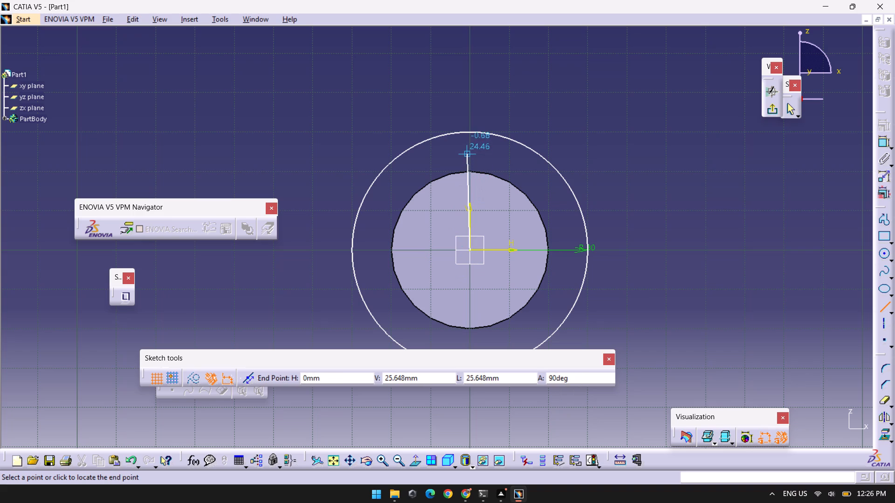
key("Tab")
key("Tab")
key("Tab")
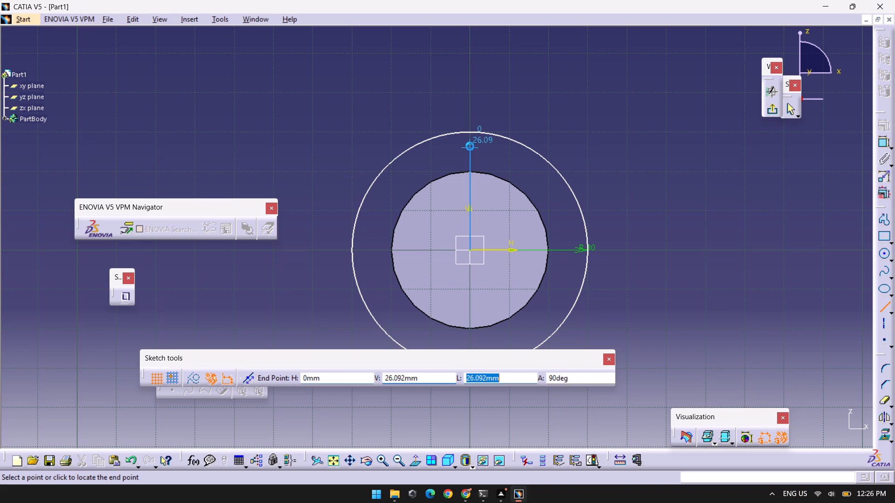
type("26")
key("Return")
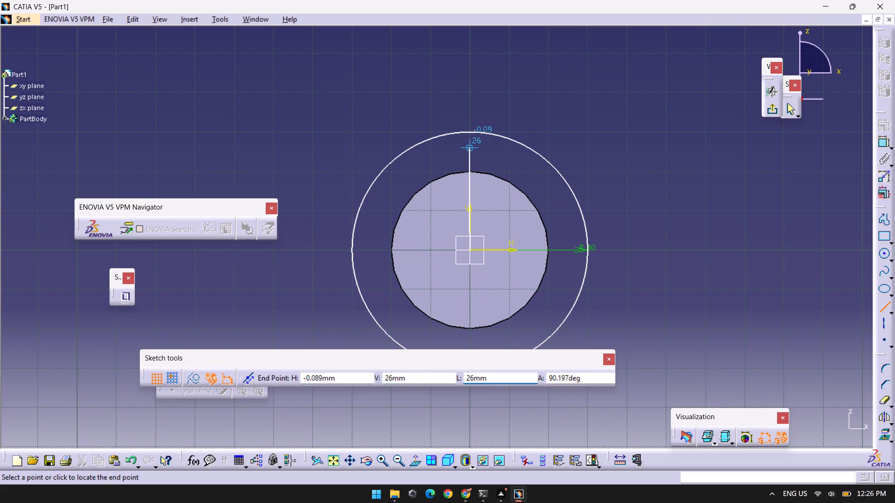
left_click(468, 143)
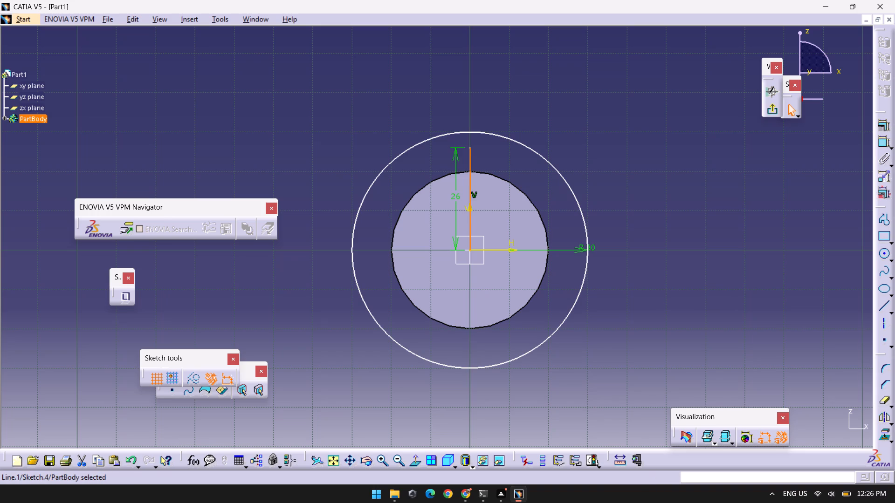
Sketch a horizontal chord about 30 mm long across the circle, level with the upper end of the 26 mm vertical line.
left_click(881, 307)
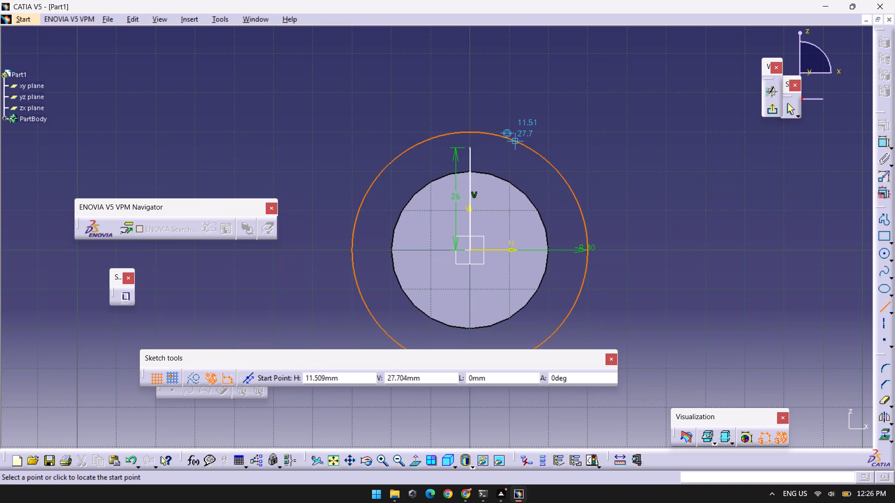
left_click(531, 149)
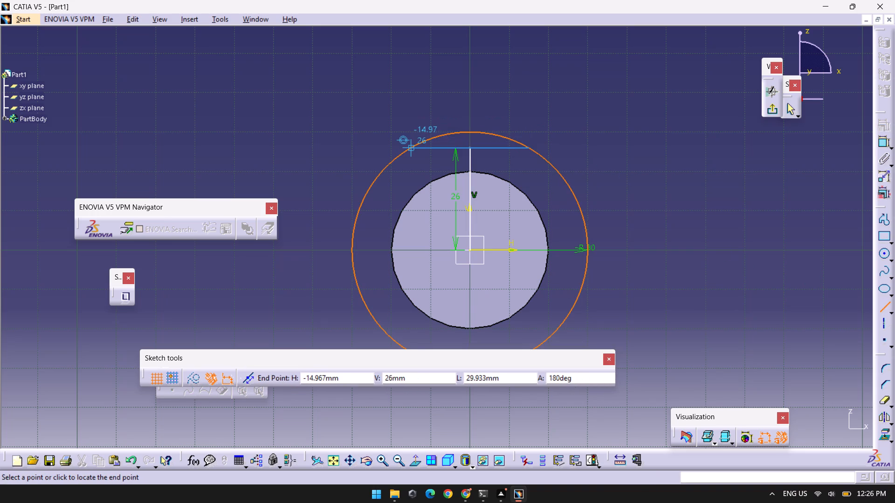
left_click(408, 149)
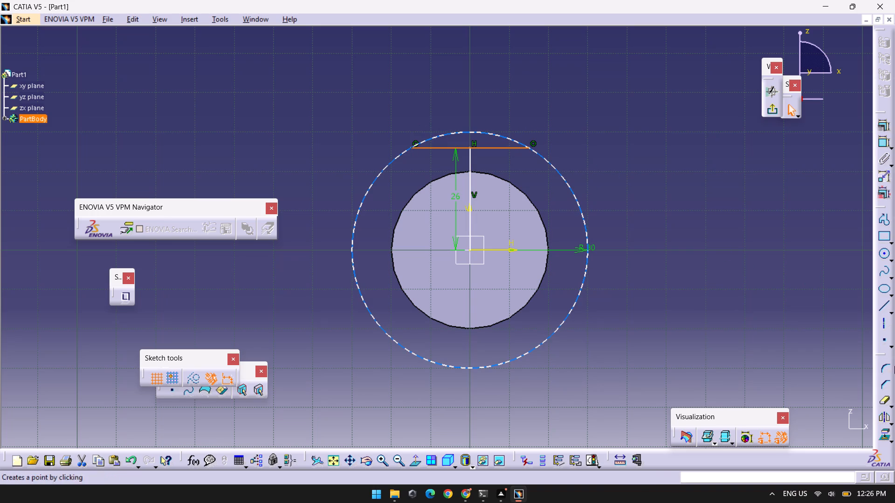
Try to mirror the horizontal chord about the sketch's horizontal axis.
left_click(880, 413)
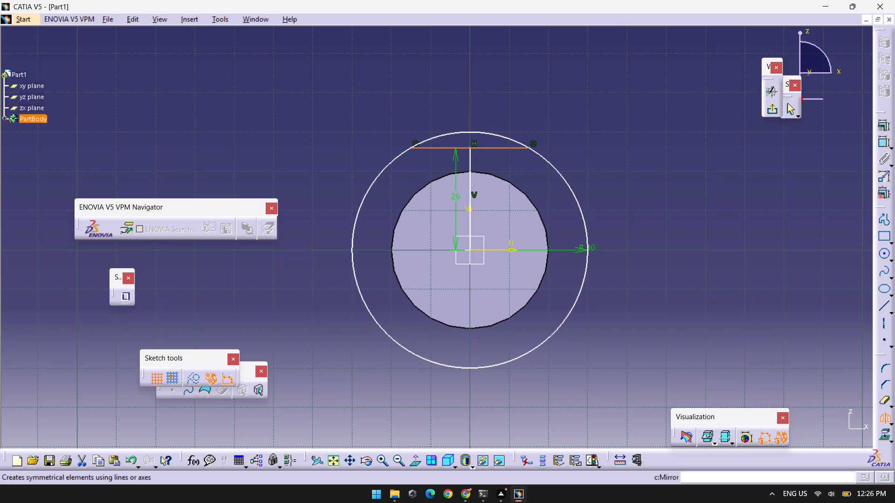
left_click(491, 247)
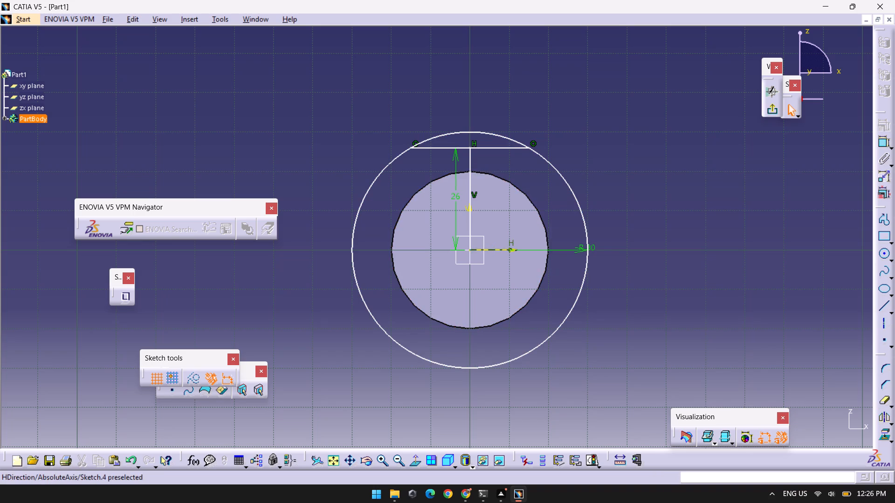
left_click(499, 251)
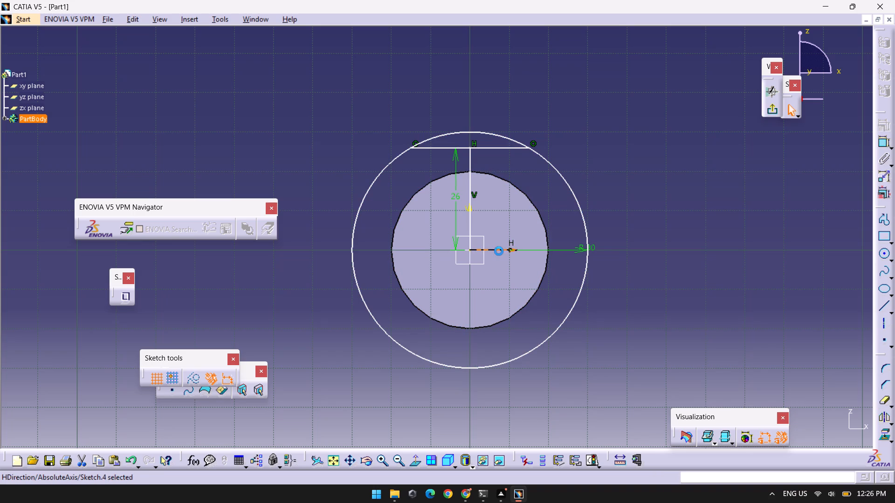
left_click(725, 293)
Mirror the horizontal chord about the sketch's horizontal axis to the lower side of the circle.
left_click(884, 416)
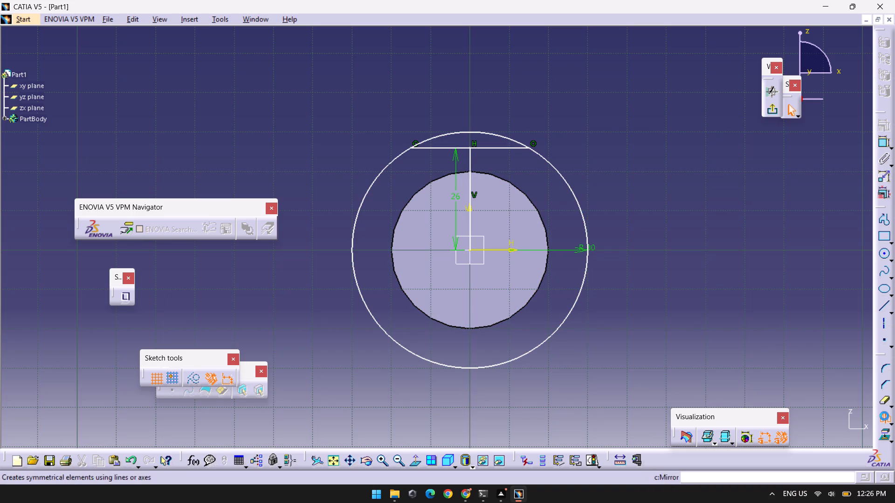
left_click(494, 146)
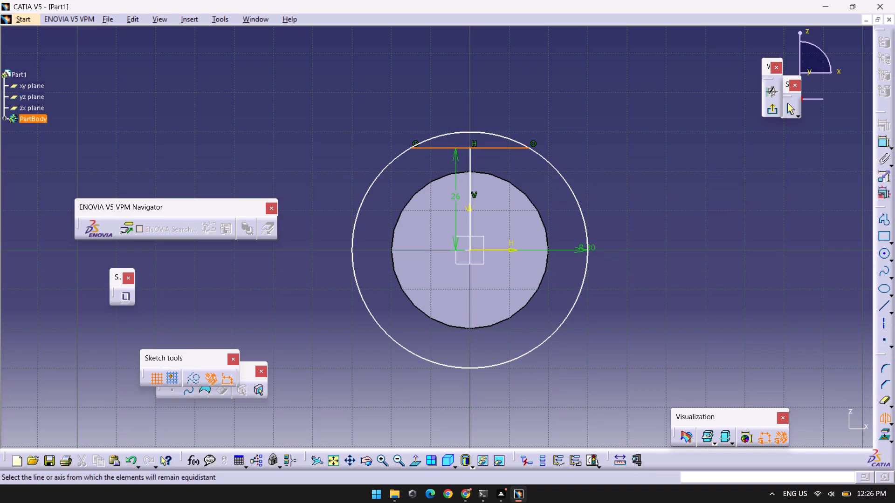
left_click(496, 251)
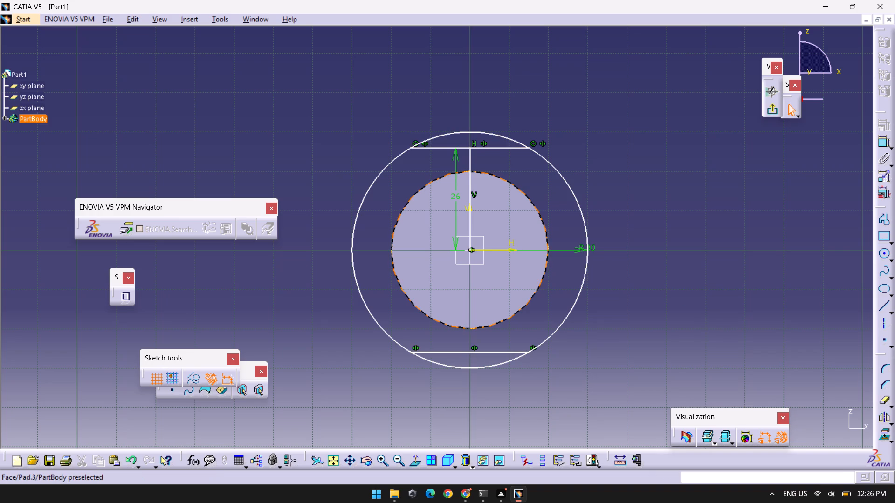
Delete the 26 mm vertical reference line between the origin and the upper chord.
left_click(471, 187)
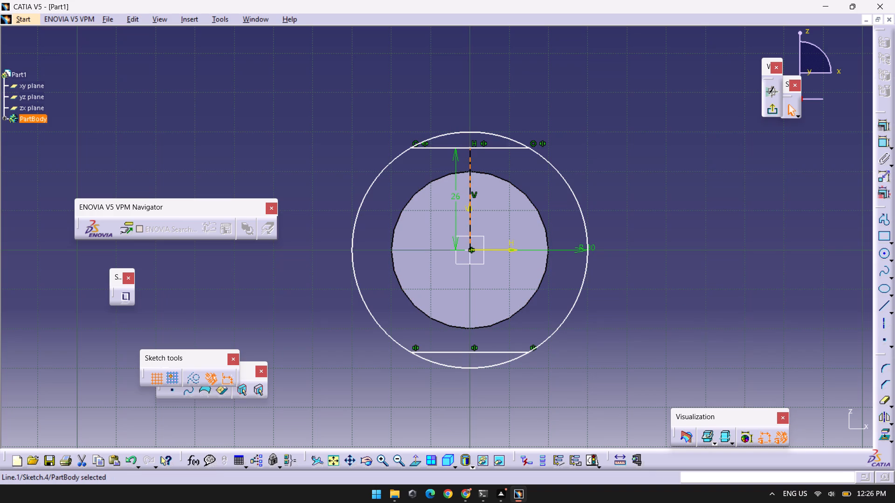
key("Delete")
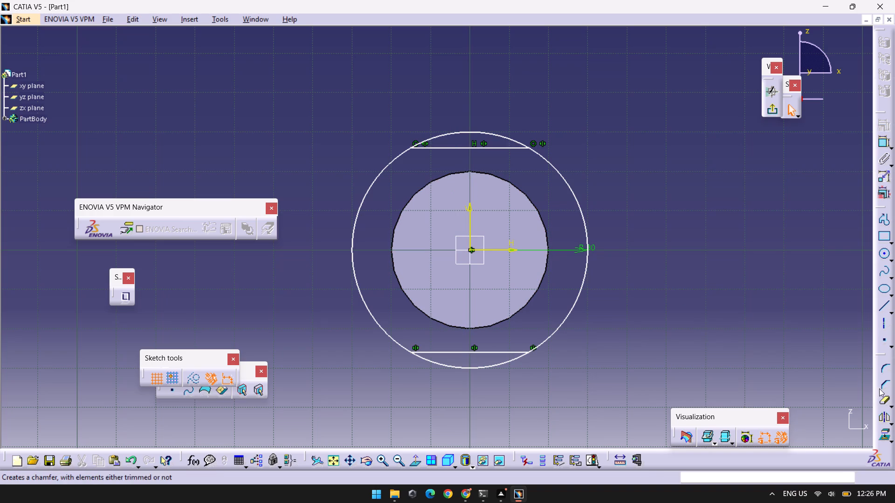
Trim away the circle arcs below the lower chord and above the upper chord, and exit the sketch.
double_click(883, 398)
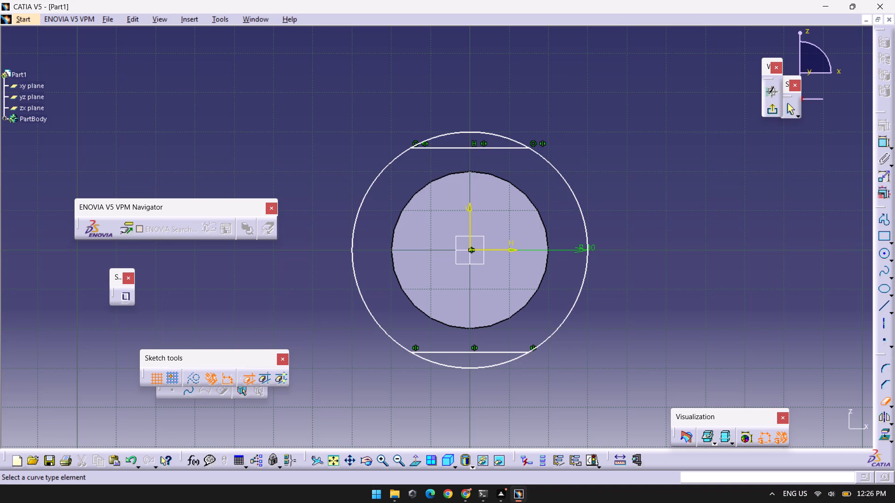
left_click(459, 368)
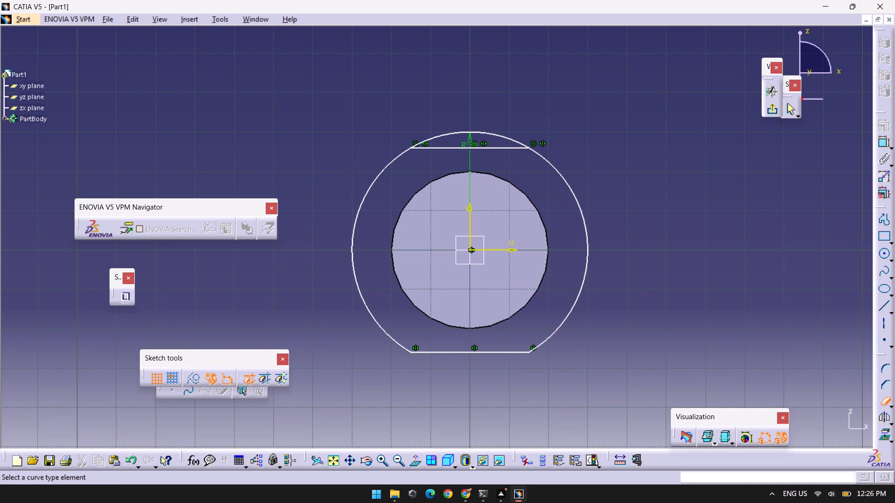
left_click(477, 132)
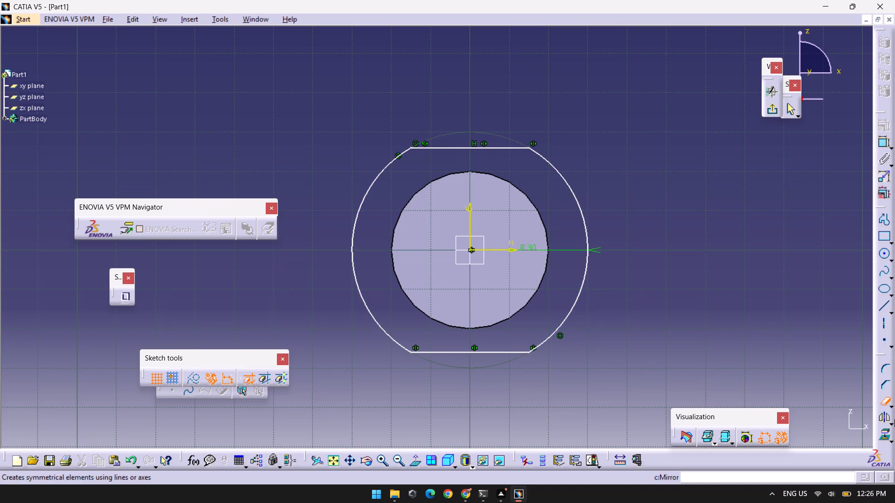
left_click(771, 113)
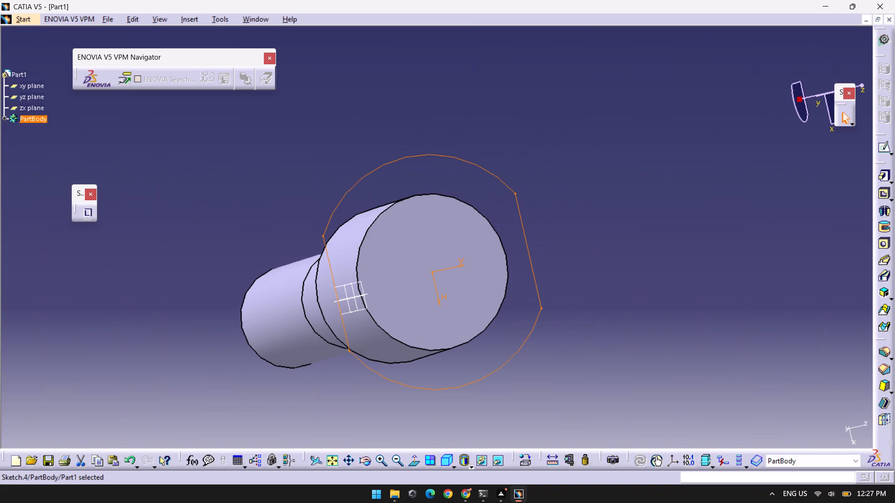
Pad the two-flat circular profile by 10 mm on the end of the largest cylinder.
left_click(881, 170)
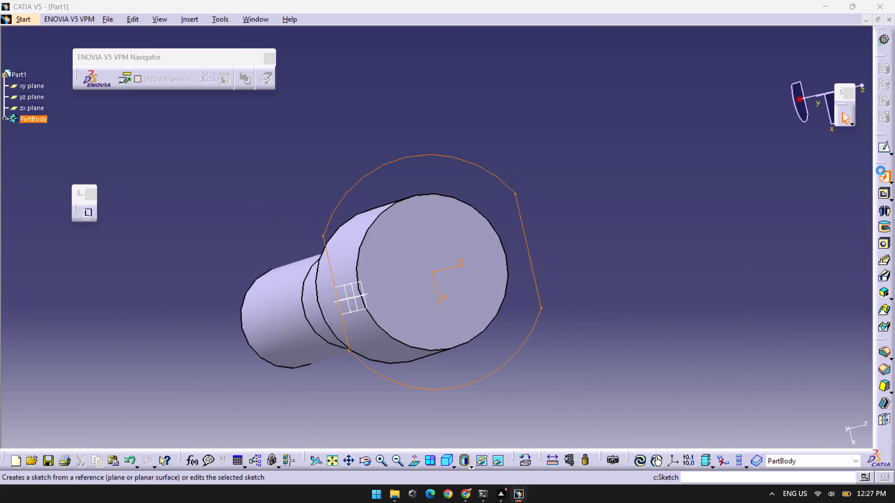
type("10")
key("Return")
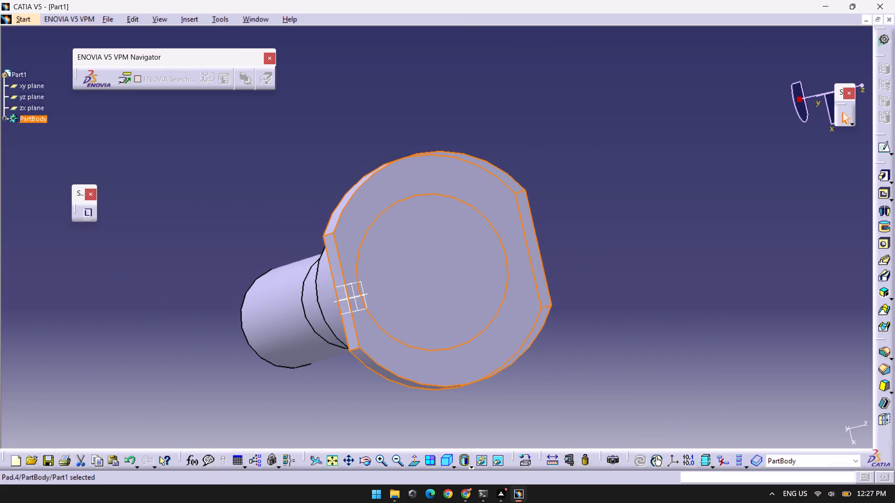
left_click(597, 190)
Examine the flatted flange and the rest of the stepped shaft from several sides.
middle_click_drag(646, 242, 497, 238)
right_click(646, 242)
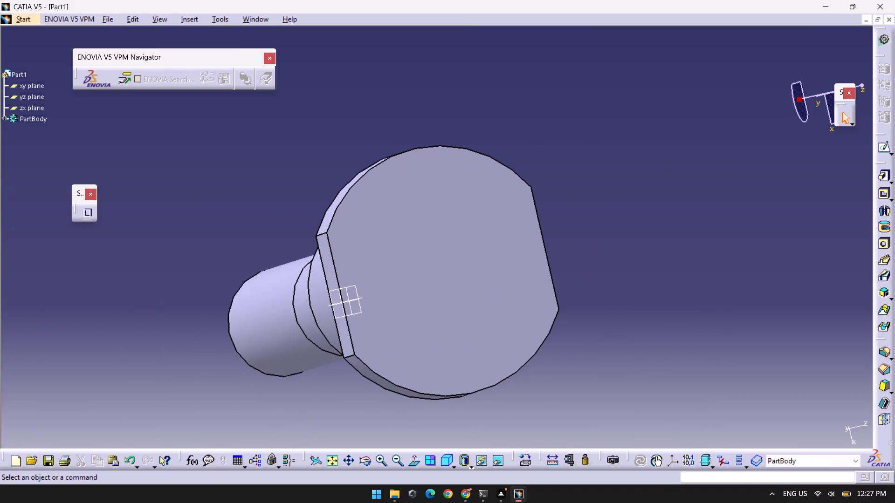
middle_click_drag(497, 238, 598, 236)
middle_click_drag(599, 235, 365, 212)
right_click(599, 235)
right_click_drag(614, 260, 365, 212)
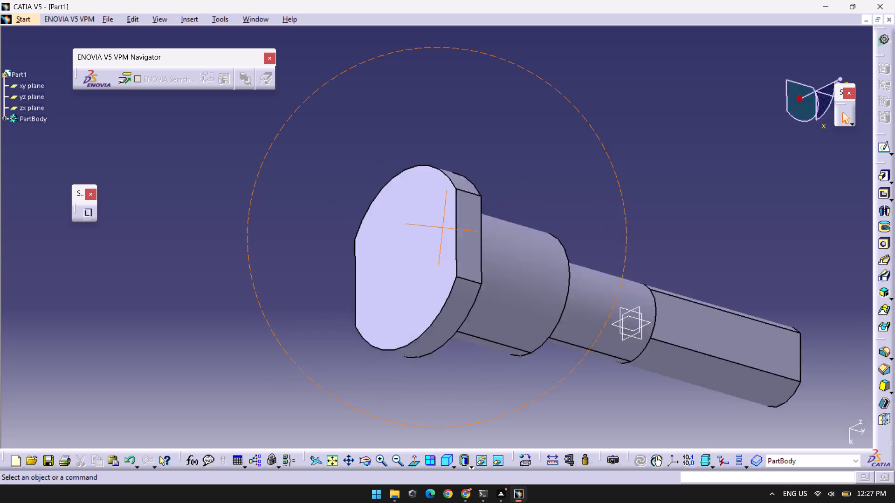
middle_click_drag(365, 212, 384, 79)
right_click_drag(365, 212, 384, 79)
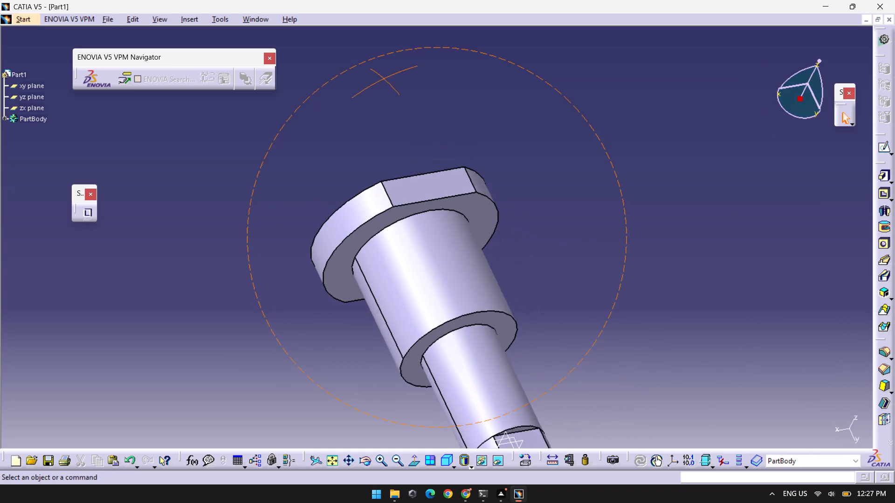
right_click_drag(384, 79, 385, 84)
middle_click_drag(384, 79, 385, 84)
middle_click_drag(572, 349, 587, 238)
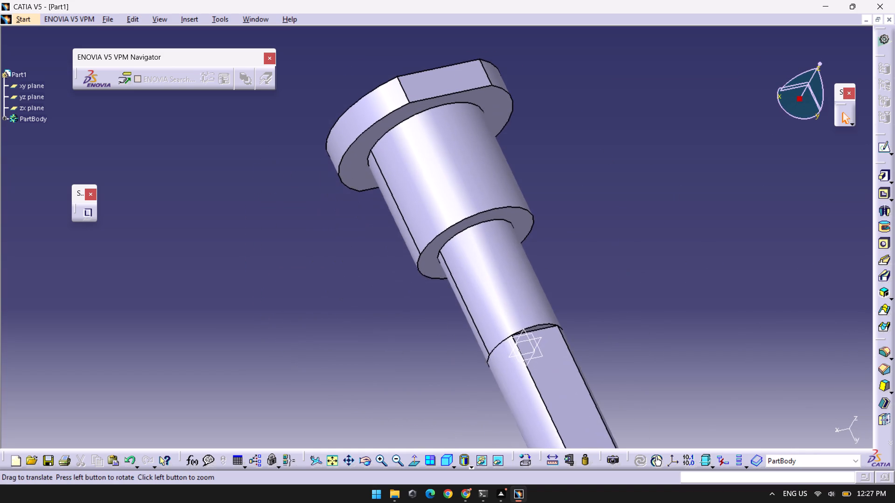
middle_click_drag(587, 238, 644, 255)
right_click_drag(581, 367, 644, 255)
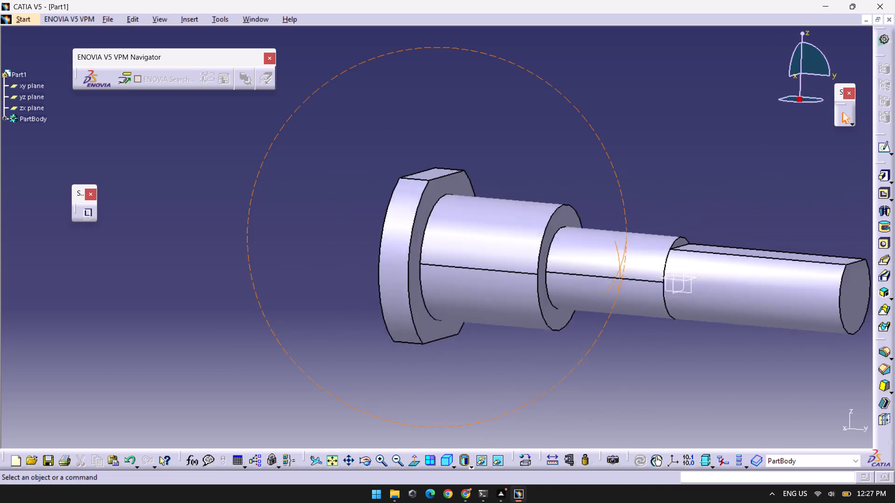
middle_click_drag(644, 255, 239, 304)
right_click_drag(644, 255, 239, 304)
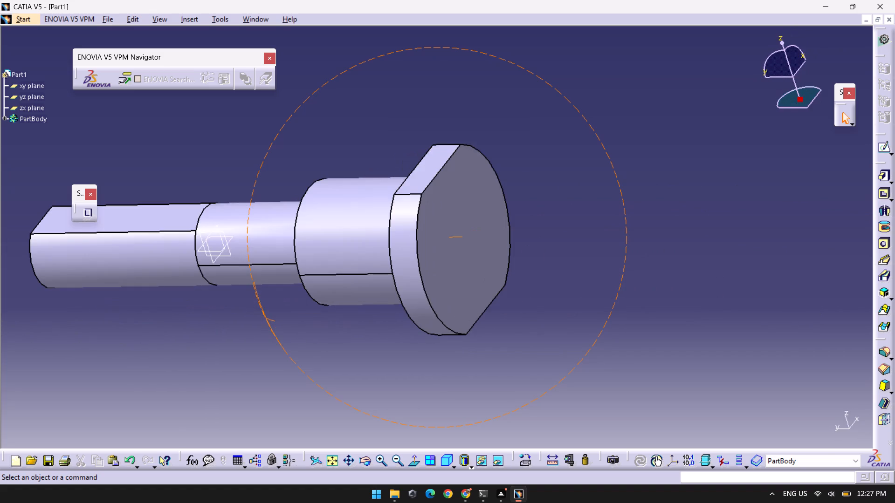
middle_click_drag(239, 304, 744, 188)
right_click_drag(239, 304, 744, 188)
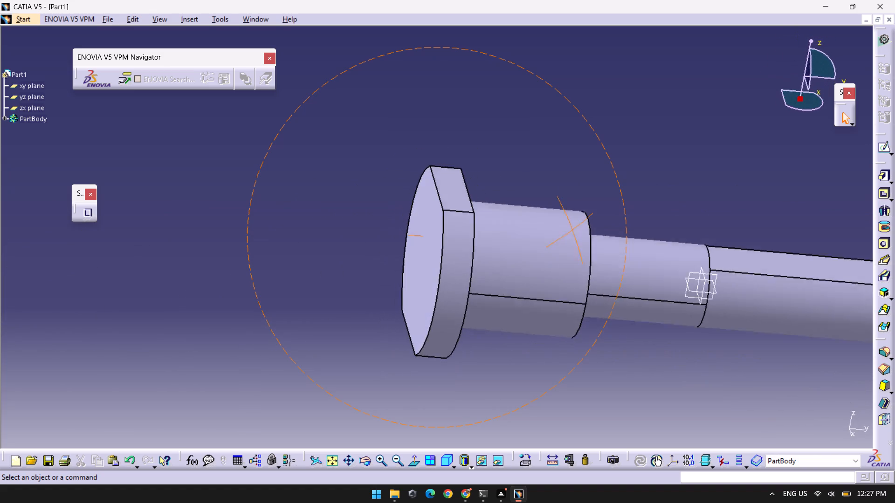
middle_click_drag(744, 188, 737, 166)
right_click_drag(744, 188, 737, 166)
Sketch a rectangle centred on the origin, 74 mm wide and 76 mm high, on the flange's outer face, and exit the sketch.
left_click(420, 235)
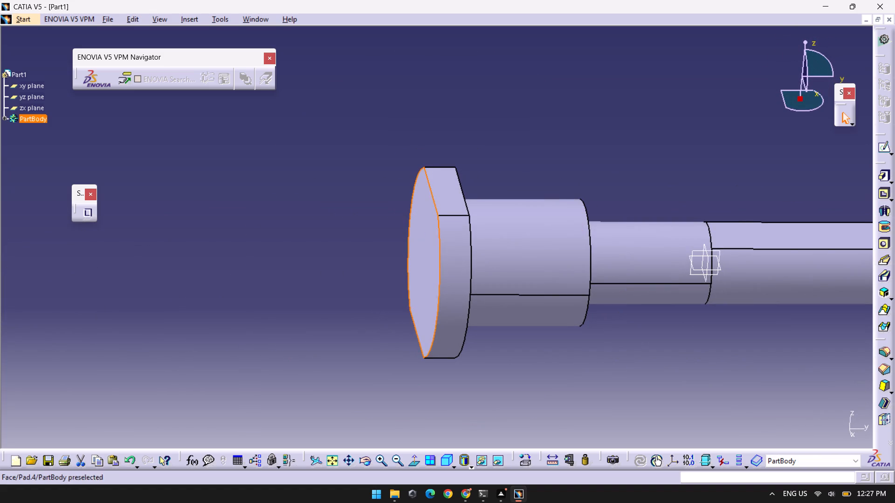
left_click(880, 147)
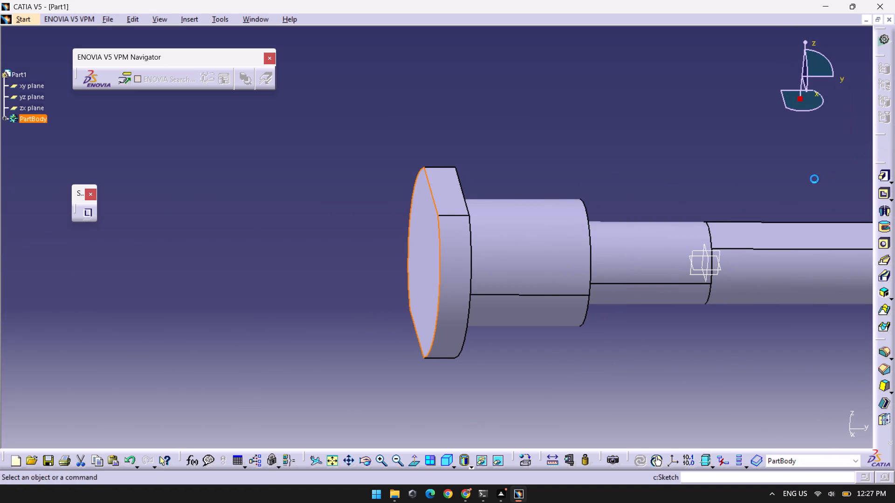
middle_click_drag(635, 209, 691, 157)
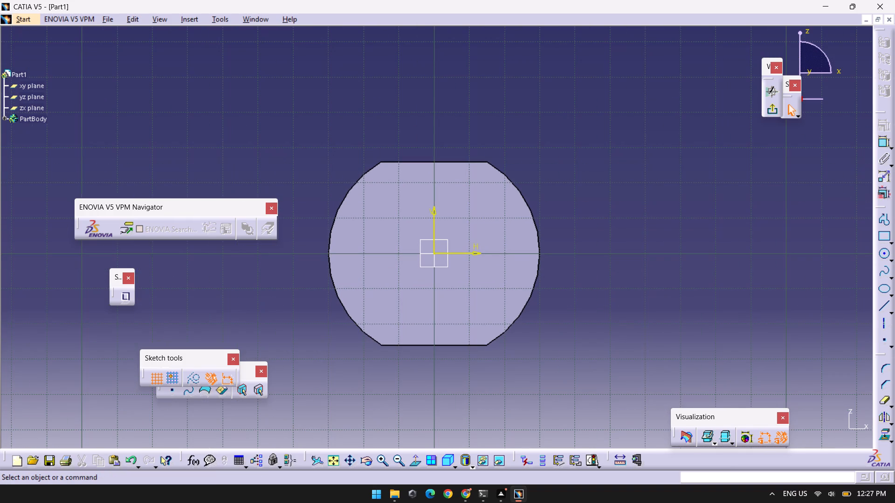
left_click(890, 242)
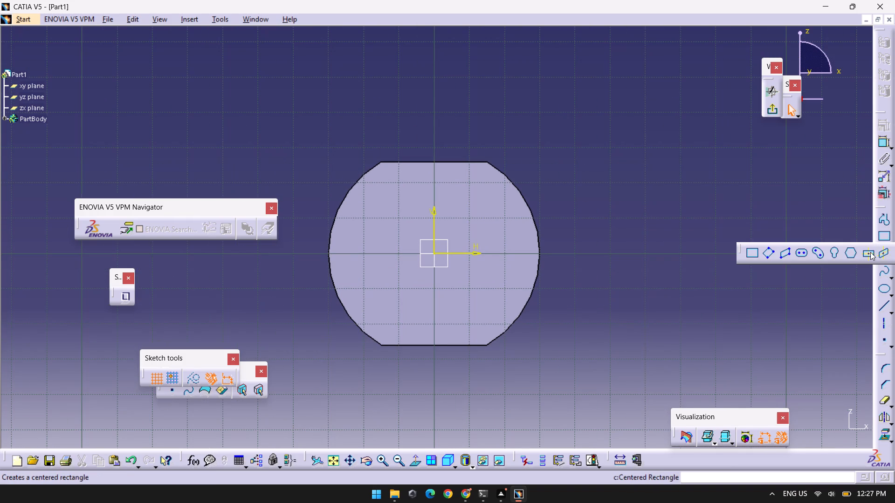
left_click(870, 252)
left_click(434, 253)
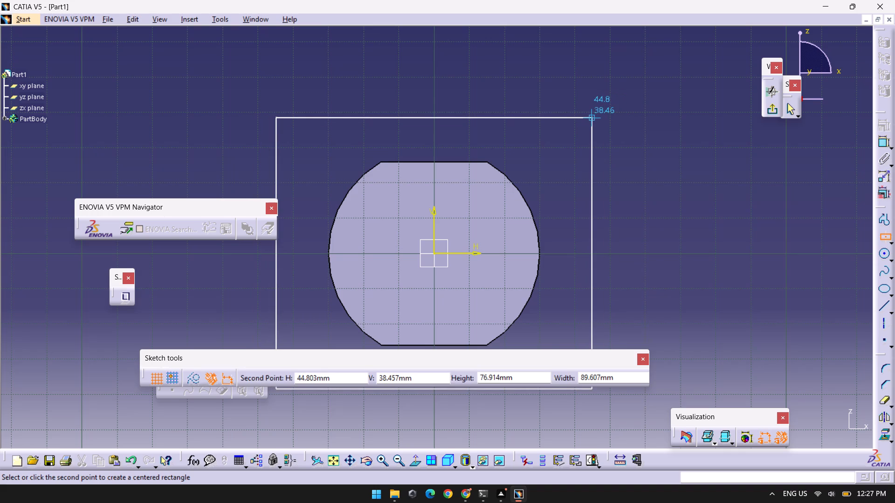
key("Tab")
key("Tab")
key("Tab")
key("Tab")
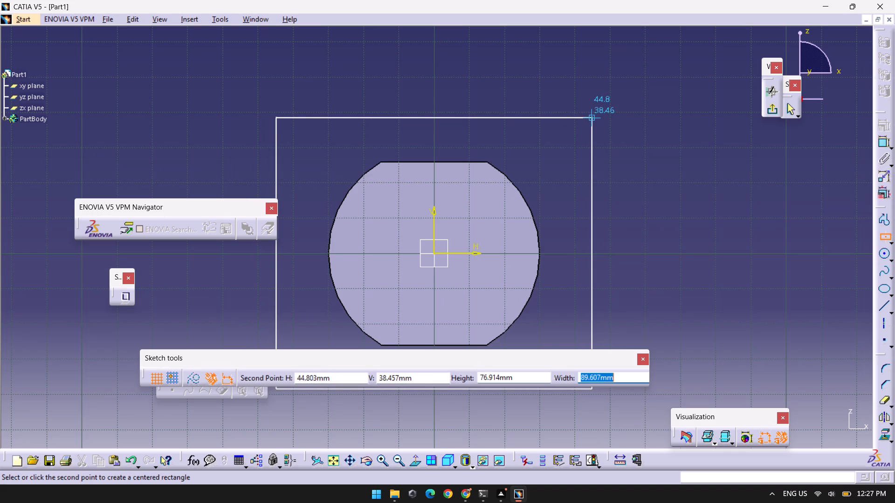
type("74")
key("Tab")
key("Tab")
key("Tab")
key("Tab")
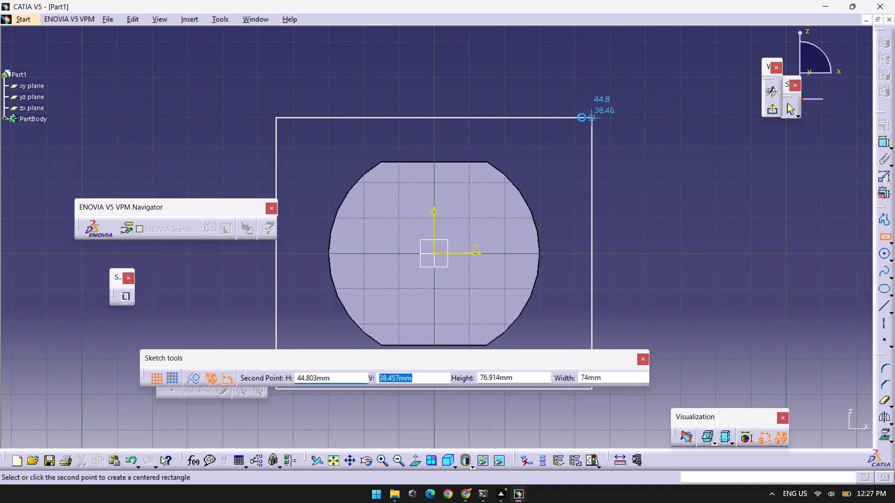
key("Tab")
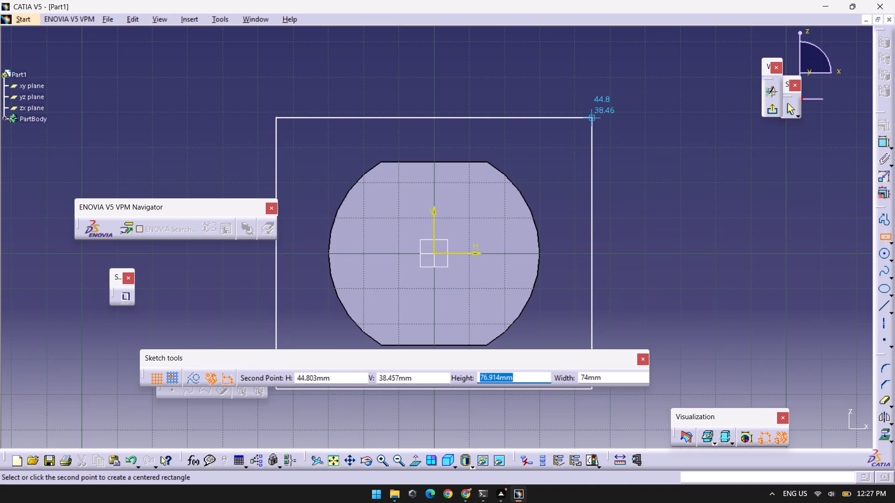
key("4")
key("BackSpace")
type("76")
key("Return")
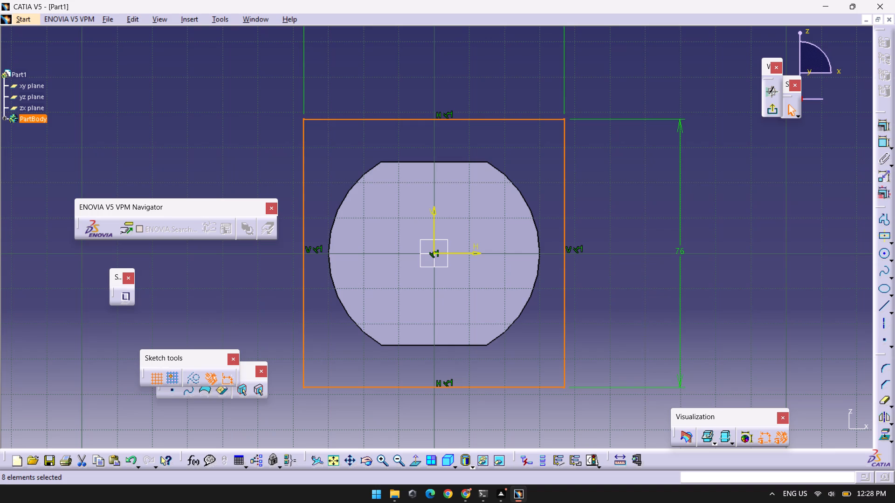
left_click(775, 111)
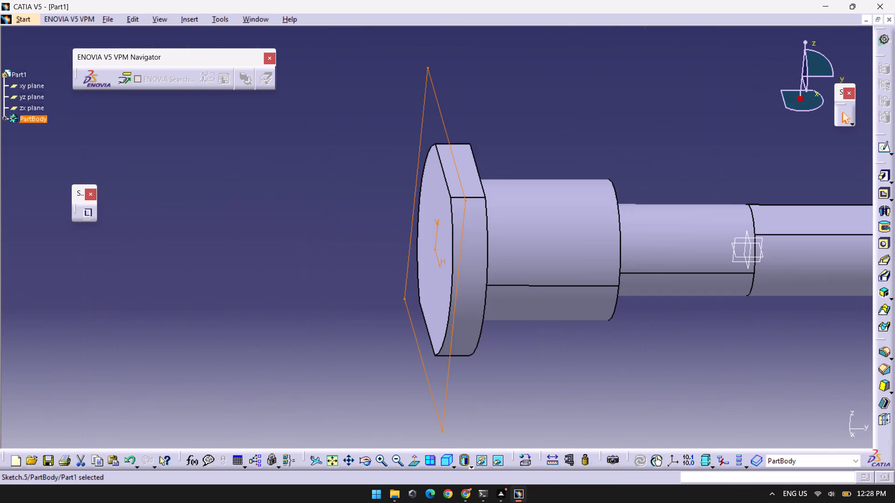
Pad the rectangle by 10 mm outward from the flange to form an end plate.
left_click(892, 177)
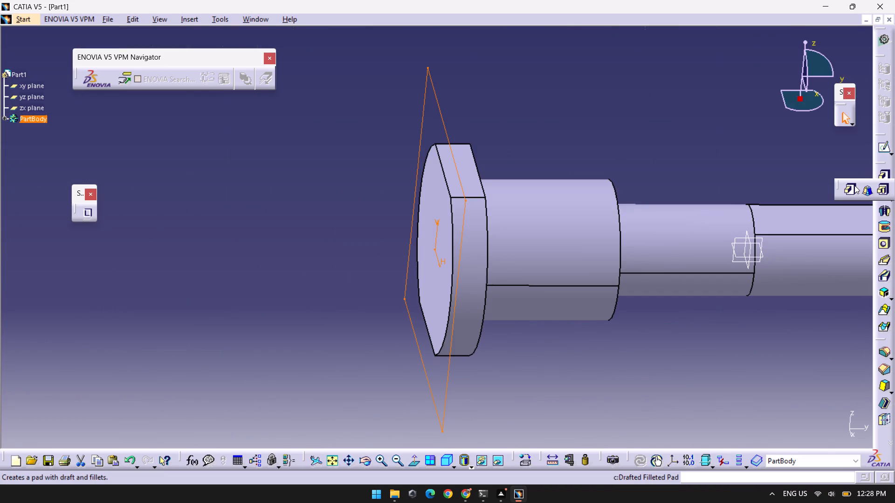
left_click(854, 185)
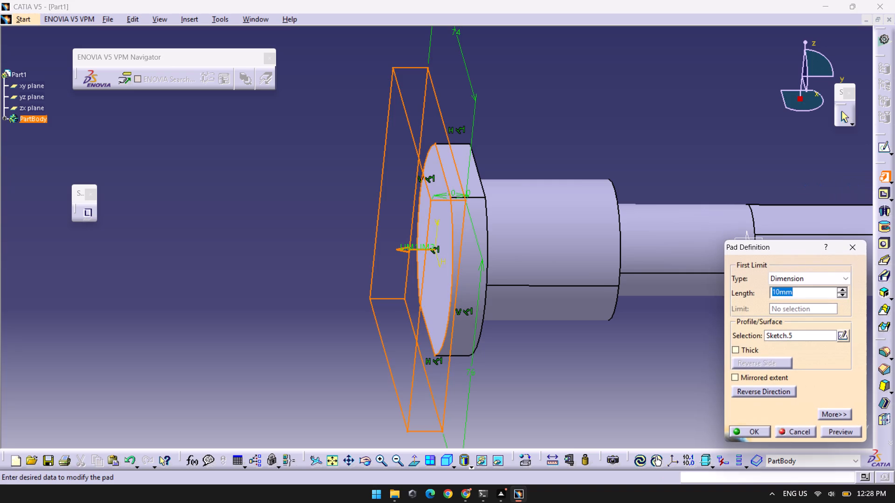
left_click(765, 432)
left_click(577, 430)
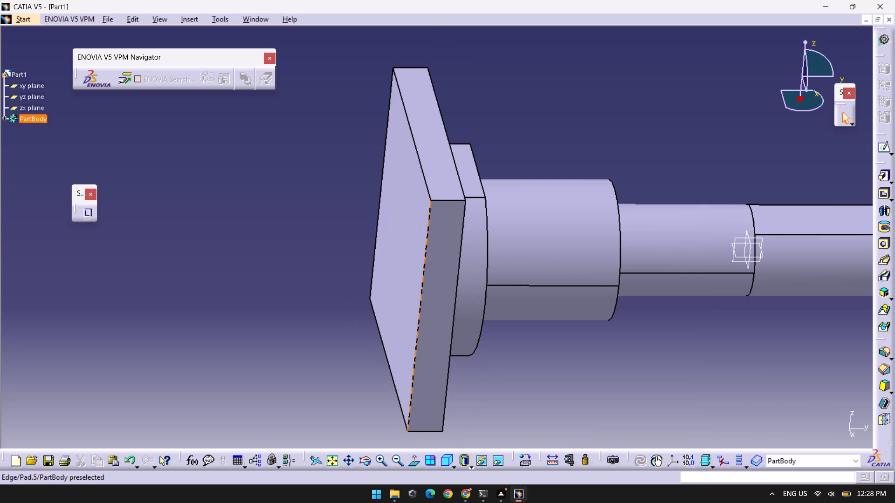
Start a sketch on the plate's upper narrow face and project the plate's outer long edge into it.
left_click(443, 167)
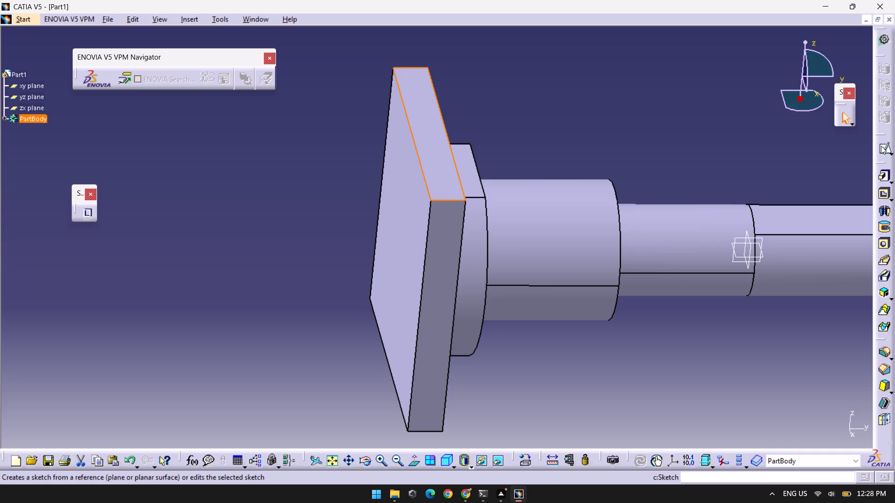
left_click(881, 146)
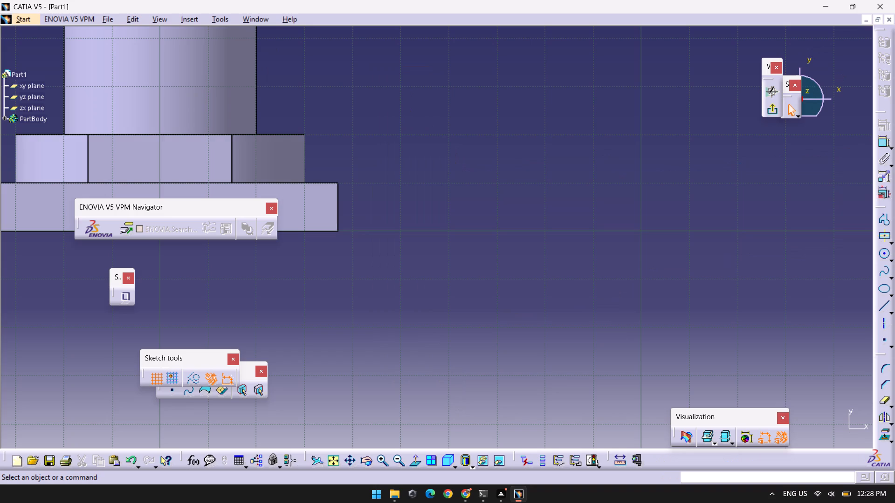
middle_click_drag(433, 217, 641, 134)
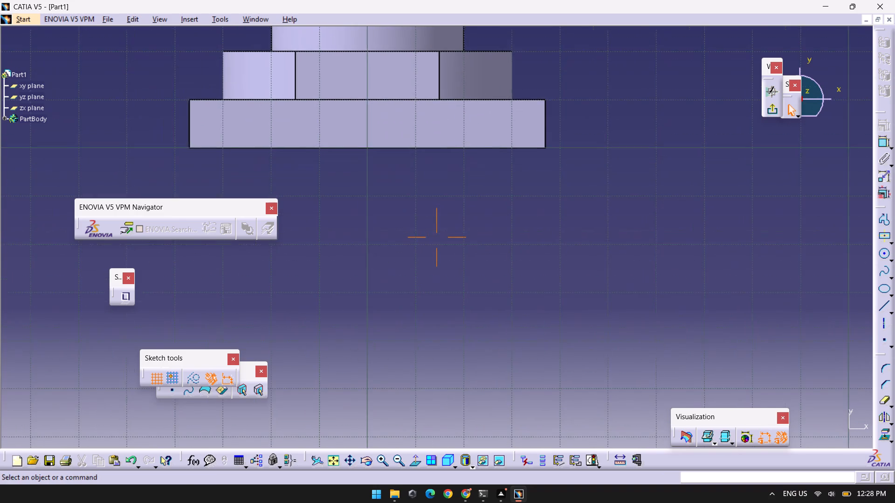
middle_click_drag(641, 134, 755, 125)
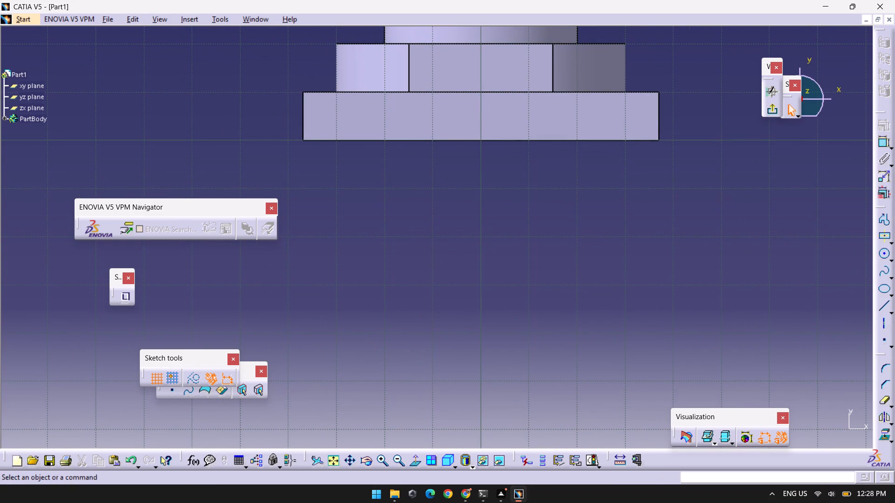
middle_click_drag(515, 176, 494, 276)
left_click(456, 241)
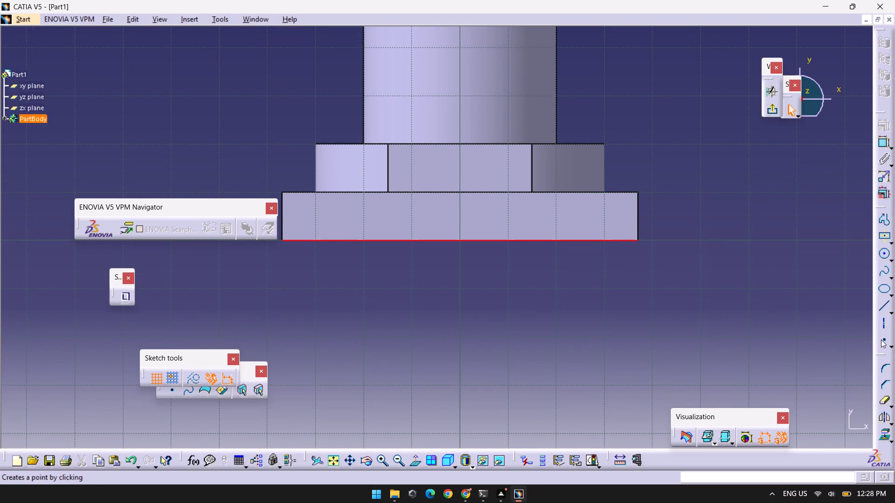
left_click(884, 435)
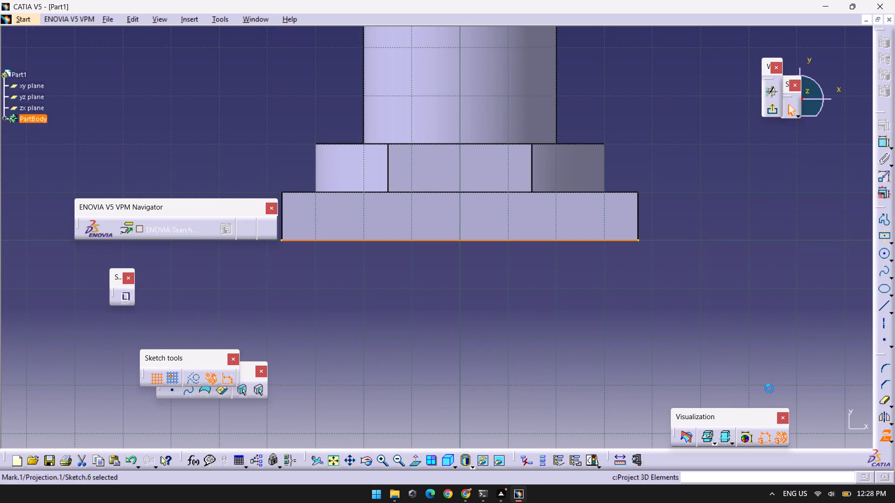
left_click(523, 271)
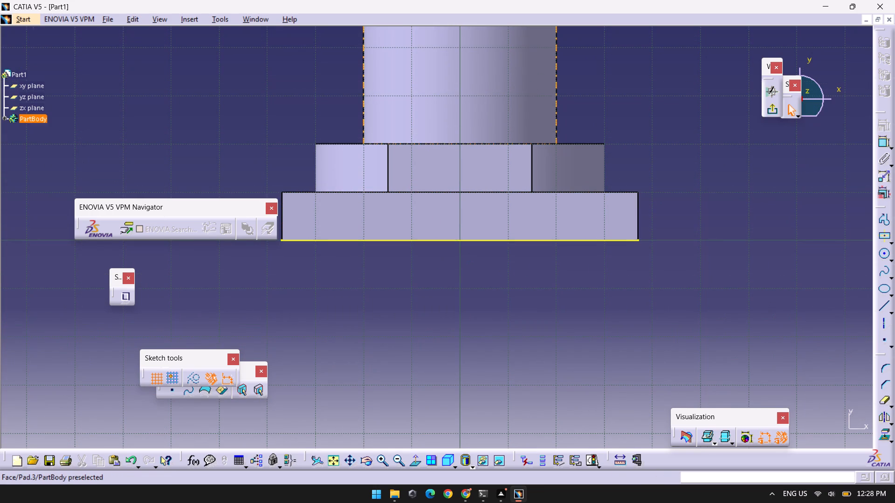
Draw a 43 mm line from the midpoint of the projected edge, perpendicular to it and pointing away from the shaft.
left_click(885, 302)
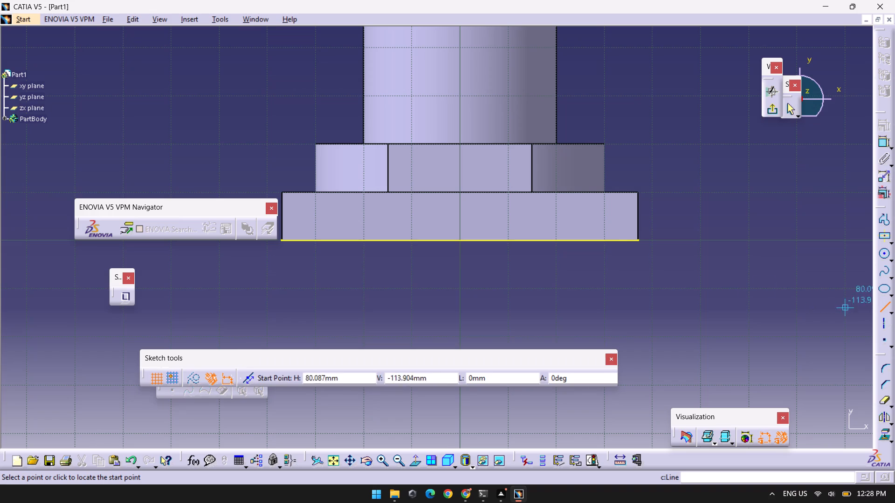
left_click(459, 240)
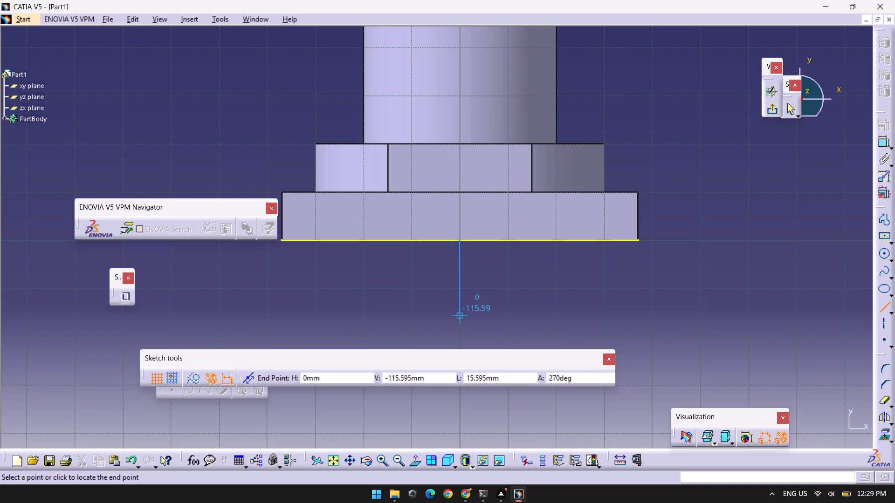
key("Tab")
key("Tab")
key("Tab")
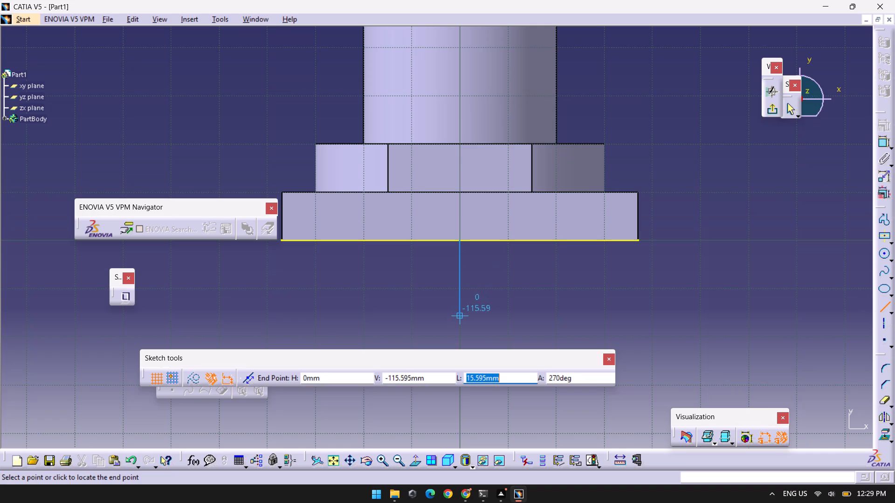
type("43")
key("Return")
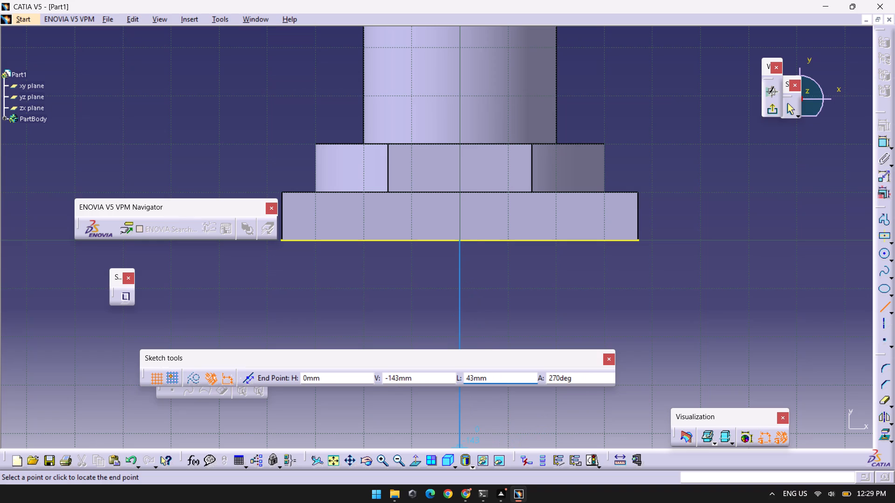
left_click(461, 334)
middle_click_drag(480, 324, 482, 300)
right_click(480, 324)
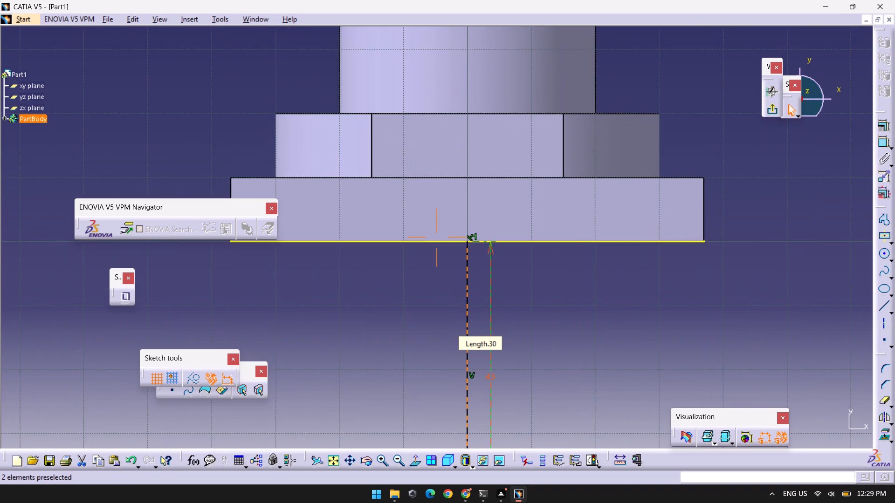
middle_click_drag(482, 300, 480, 371)
middle_click_drag(504, 331, 504, 213)
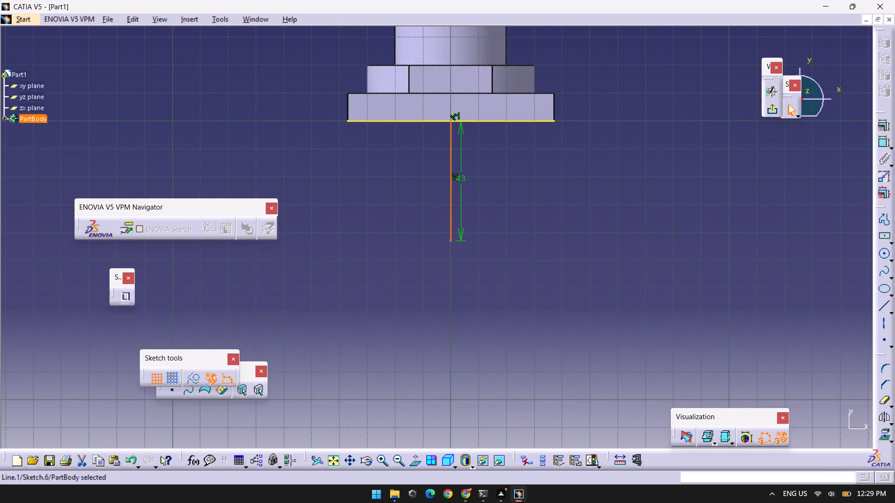
Draw a circle of radius 5 mm centred on the free end of the 43 mm line.
left_click(886, 255)
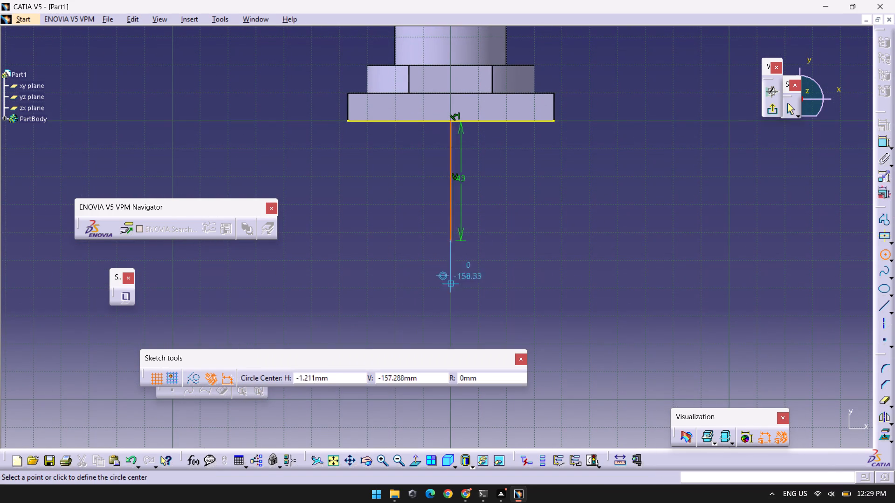
left_click(450, 239)
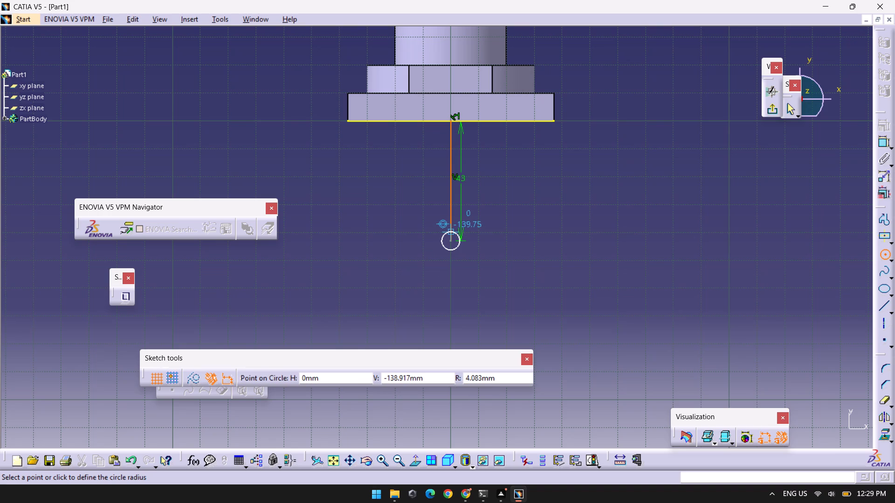
key("Tab")
key("Tab")
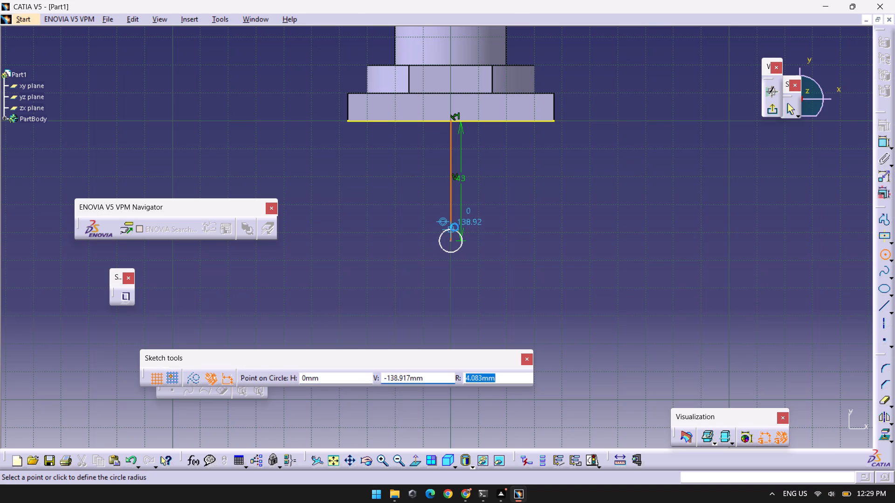
key("Tab")
key("5")
key("Return")
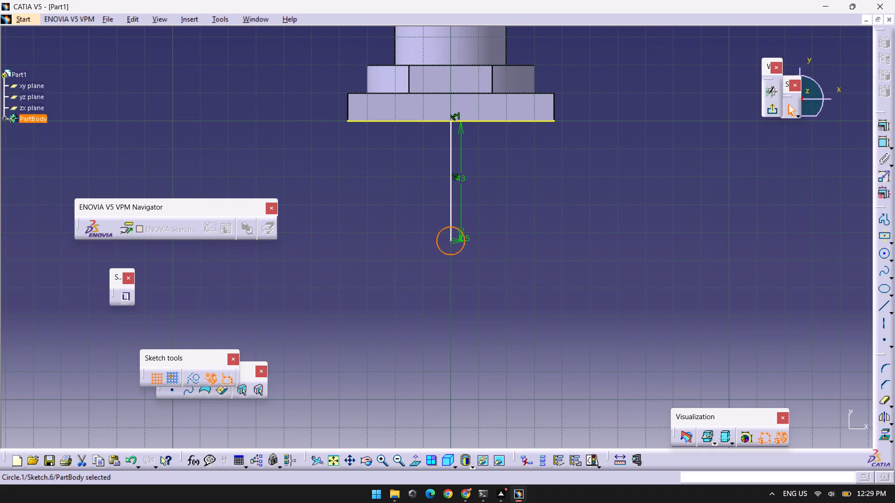
Add a concentric circle of radius 15 mm around the 5 mm radius circle.
left_click(884, 254)
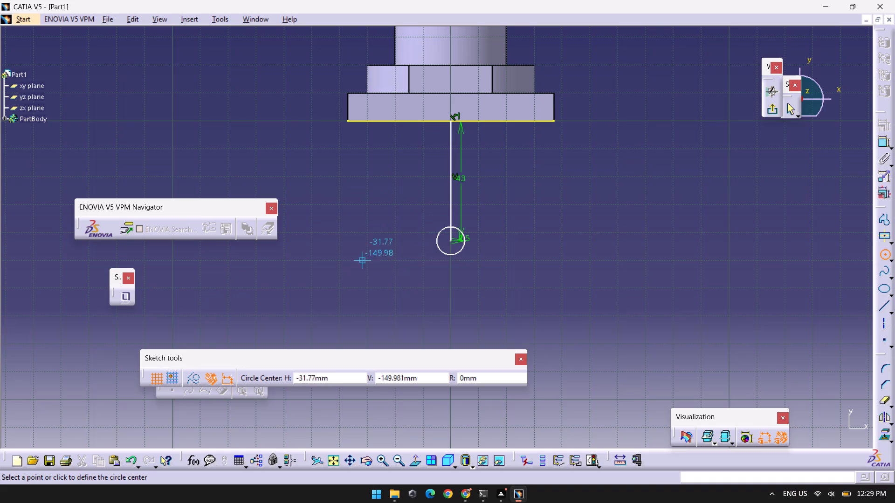
left_click(451, 241)
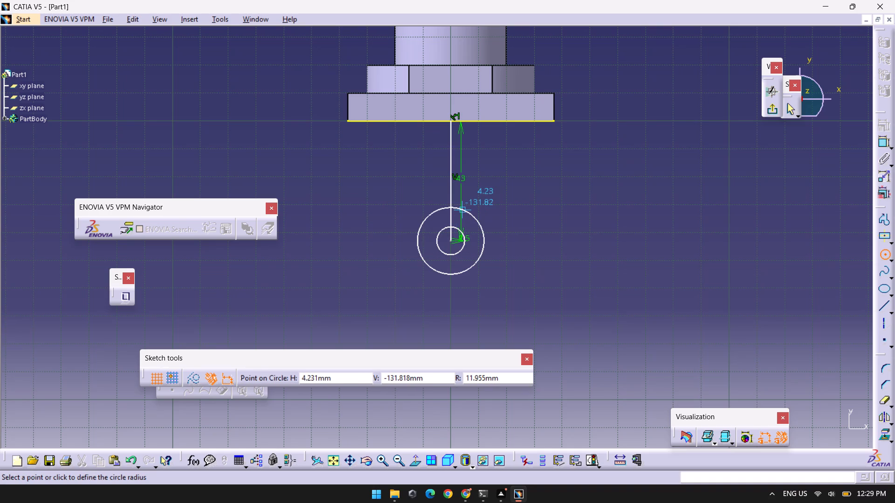
key("Tab")
key("Tab")
key("Tab")
type("15")
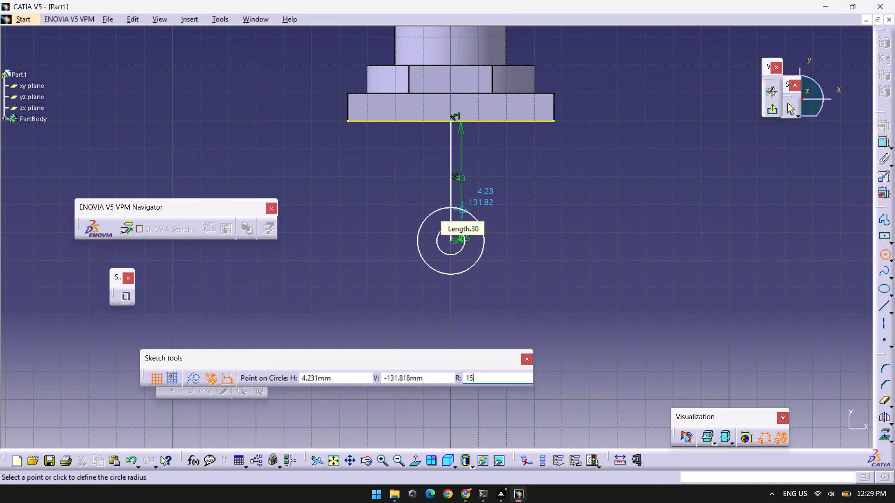
key("Return")
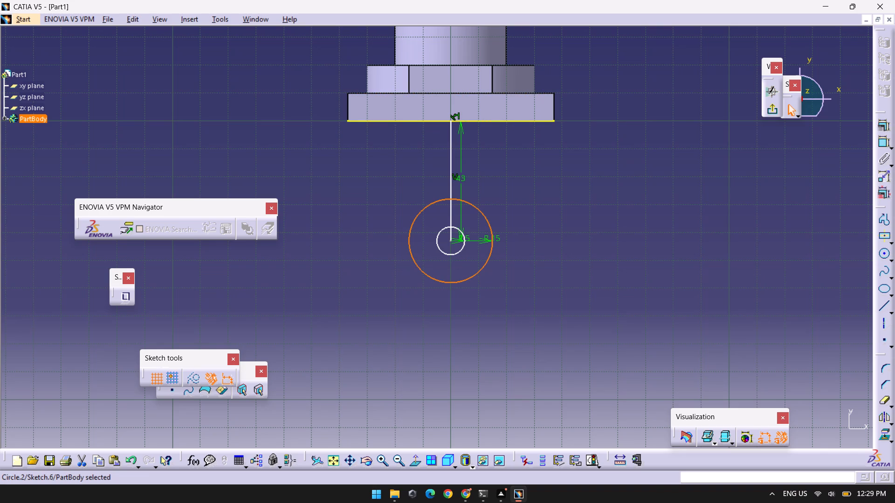
Draw a bi-tangent line from the 15 mm radius circle to one end of the plate's projected edge.
left_click(890, 258)
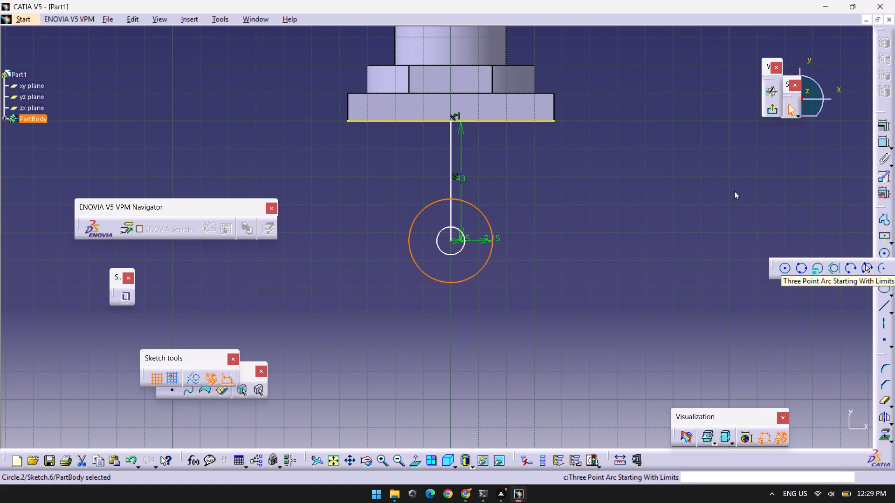
left_click(734, 191)
left_click(887, 306)
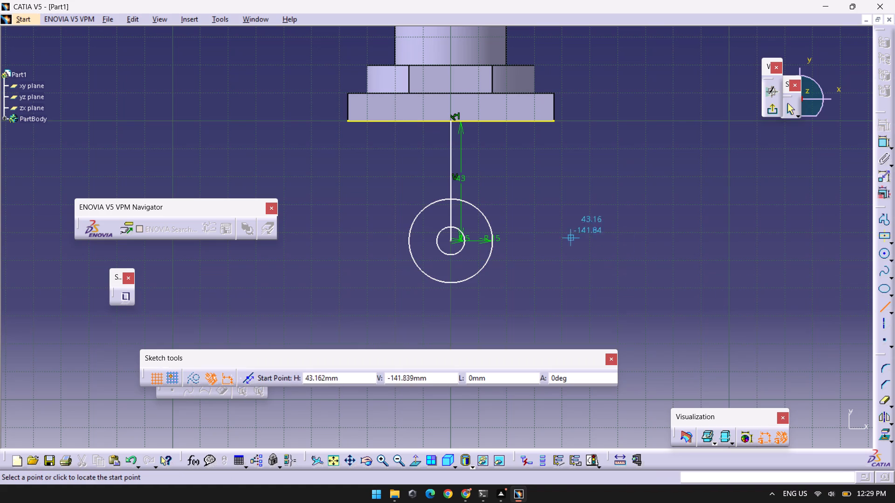
left_click(892, 311)
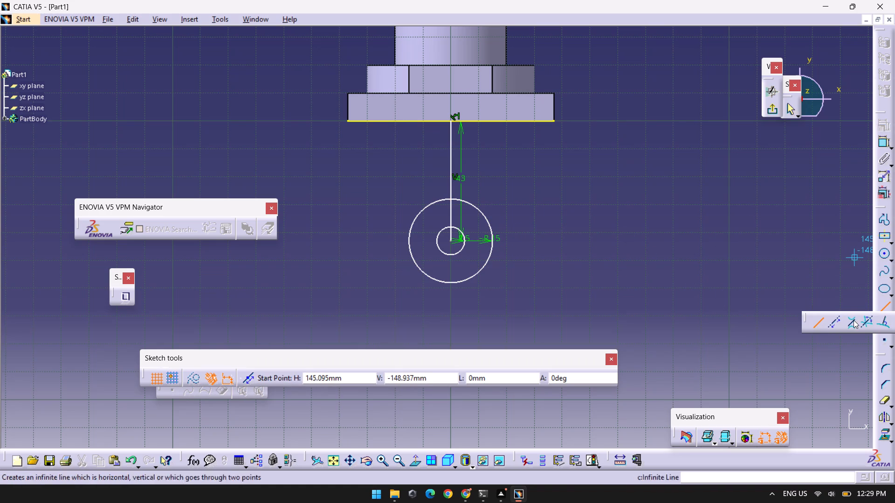
left_click(854, 320)
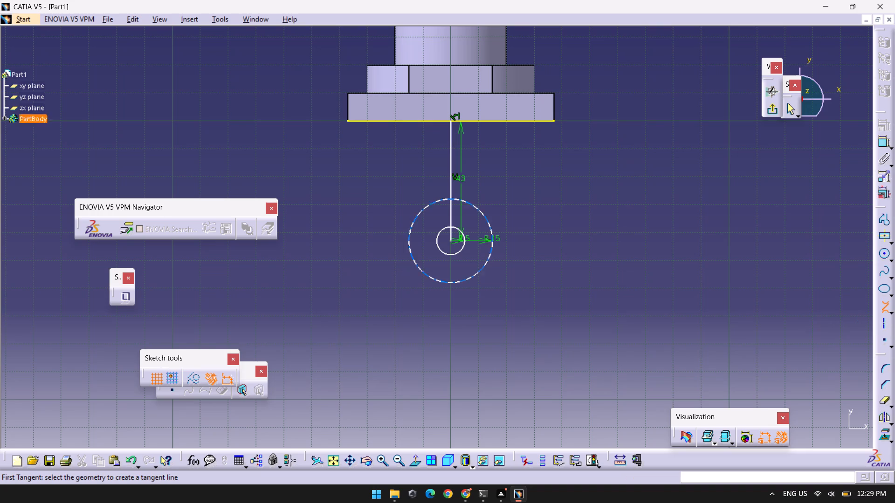
left_click(490, 258)
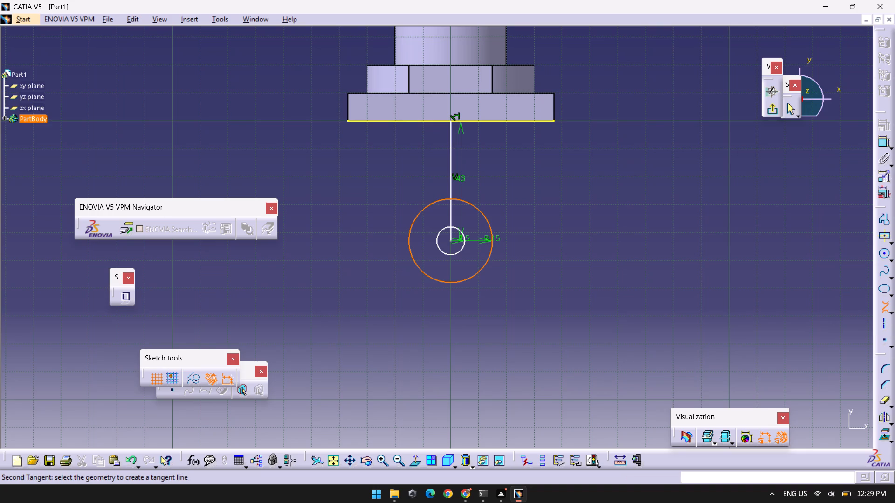
left_click(552, 119)
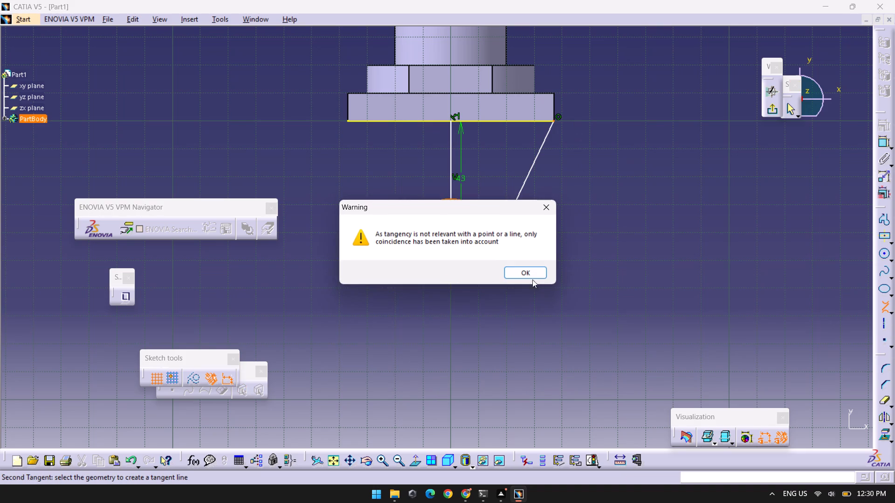
left_click(531, 273)
left_click(563, 293)
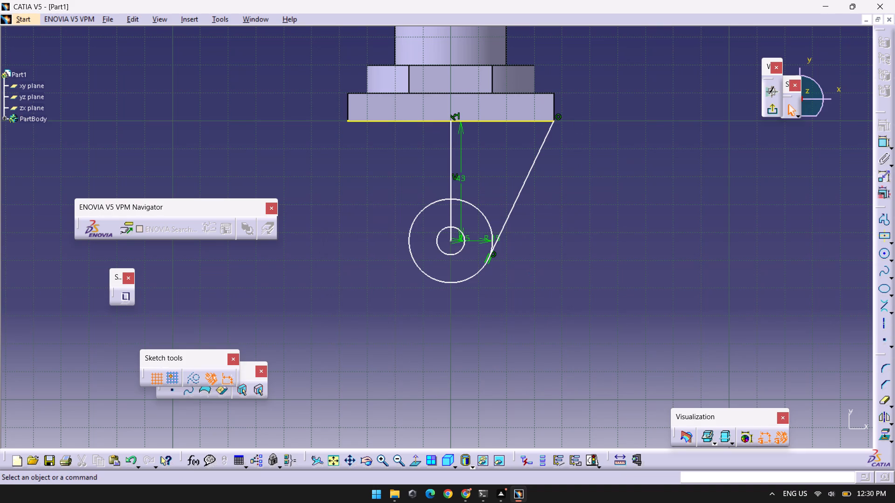
Mirror the slanted tangent line about the 43 mm centre line.
left_click(521, 190)
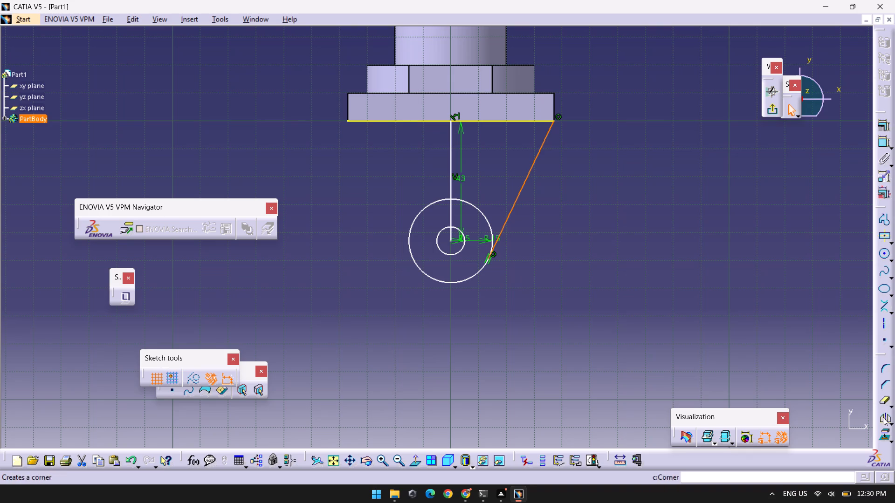
left_click(883, 417)
left_click(451, 166)
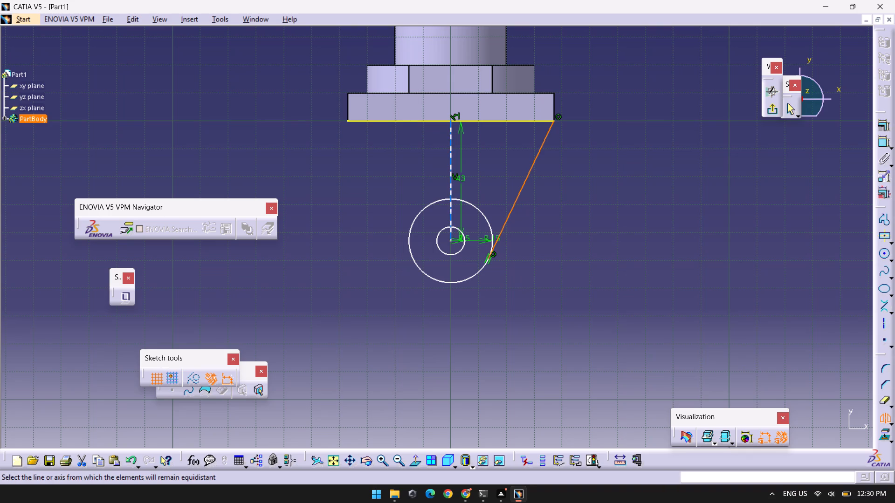
left_click(626, 265)
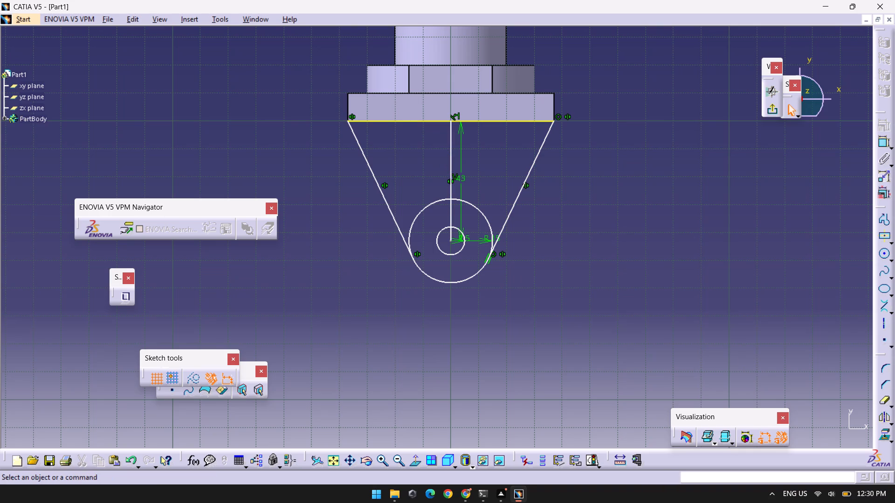
left_click(515, 300)
Delete the 43 mm centre line and the projected plate edge from the lug sketch.
left_click(450, 180)
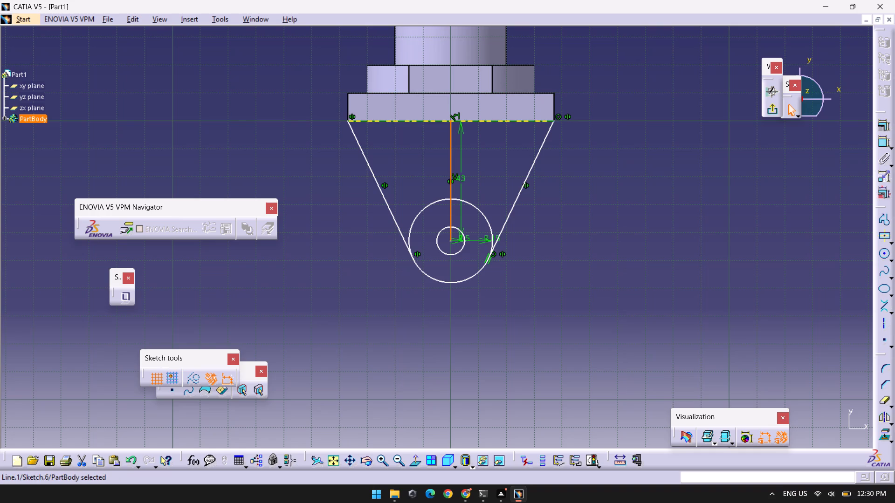
left_click(500, 121, "ctrl")
key("Delete")
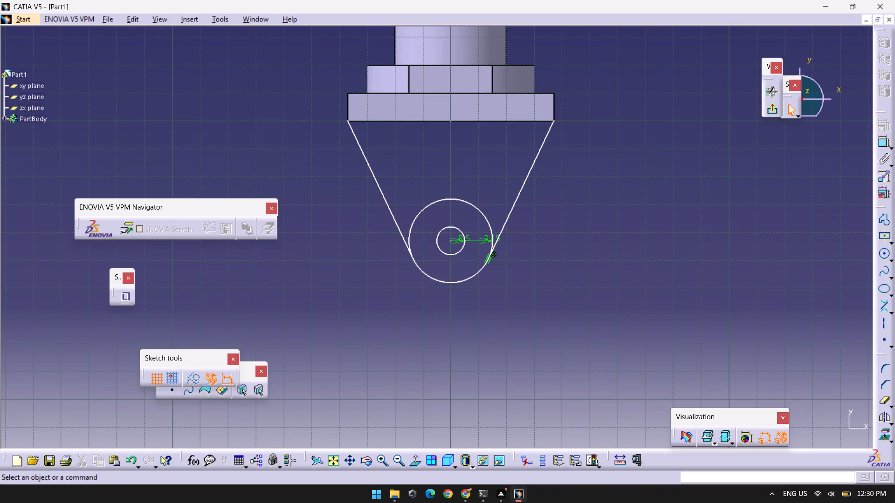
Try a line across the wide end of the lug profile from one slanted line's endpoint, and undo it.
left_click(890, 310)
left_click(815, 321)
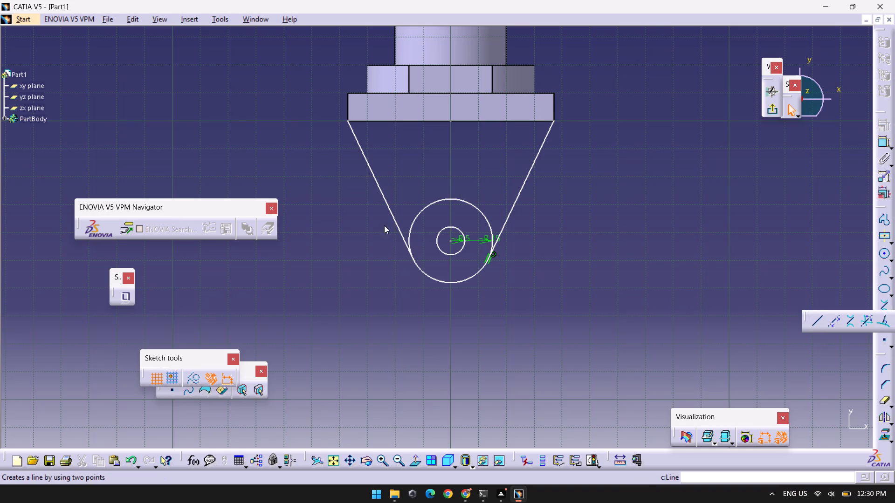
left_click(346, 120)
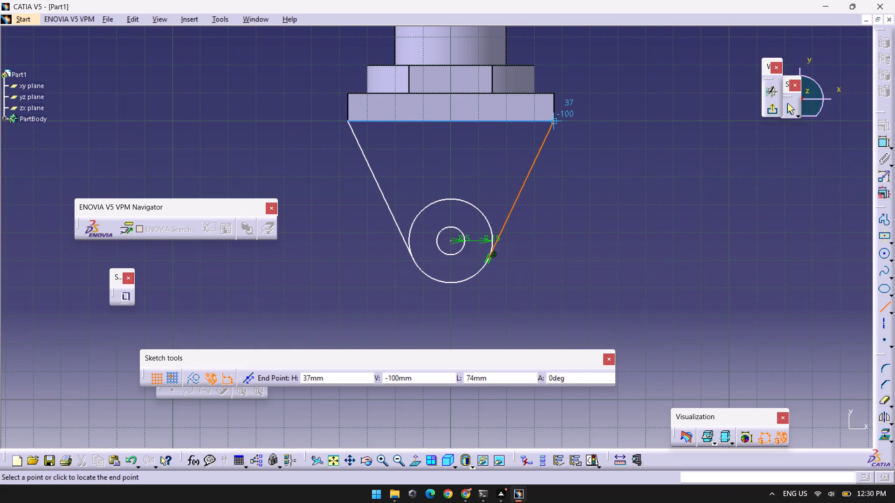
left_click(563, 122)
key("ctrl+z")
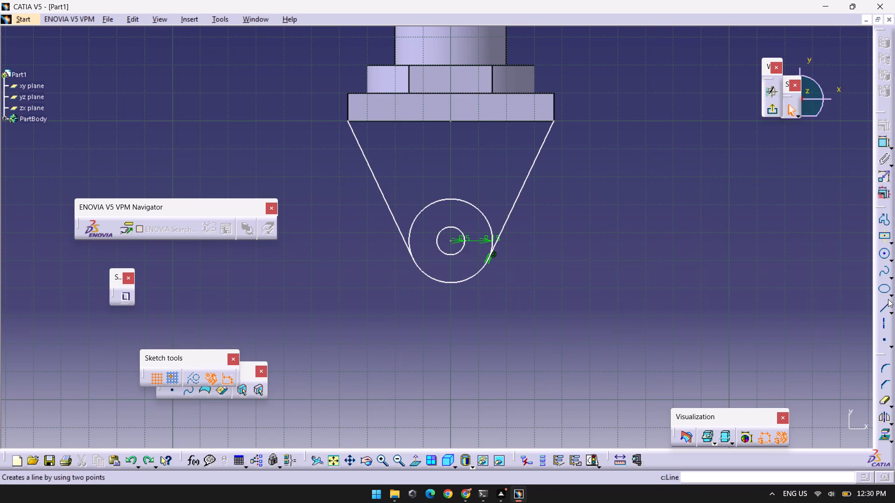
Close the wide end of the lug profile with a 74 mm horizontal line joining the slanted lines' free ends.
left_click(879, 304)
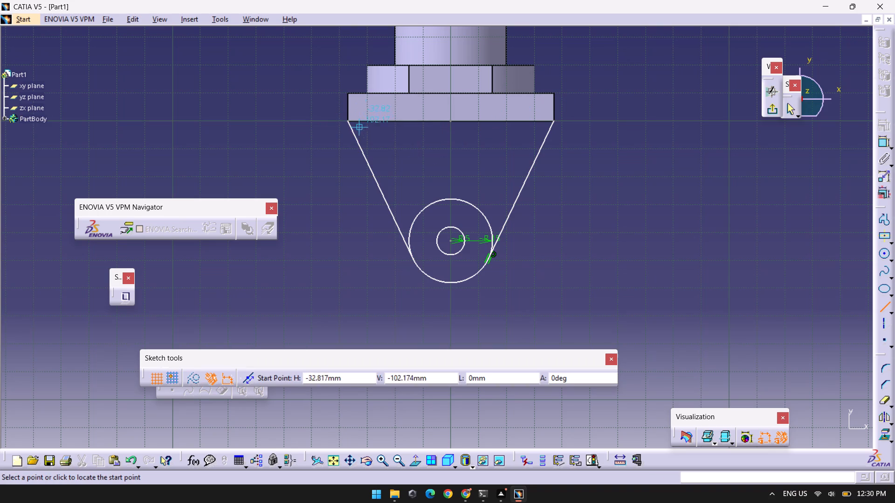
left_click(345, 121)
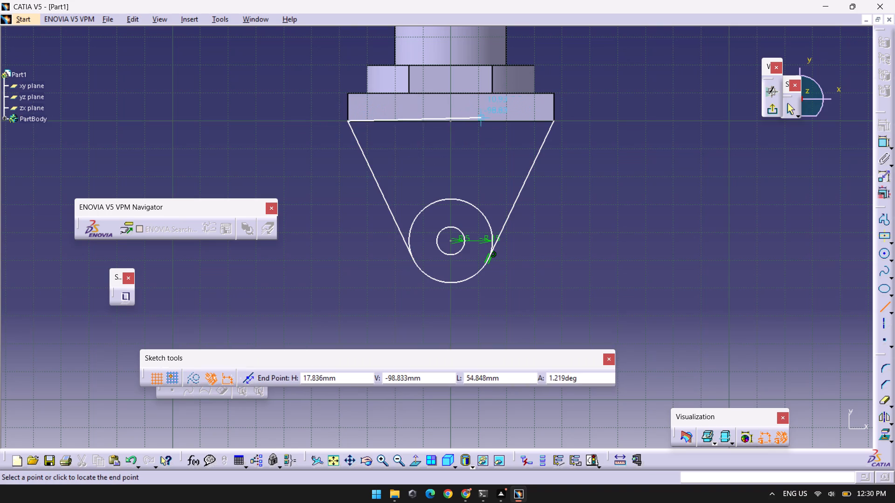
left_click(553, 120)
key("Escape")
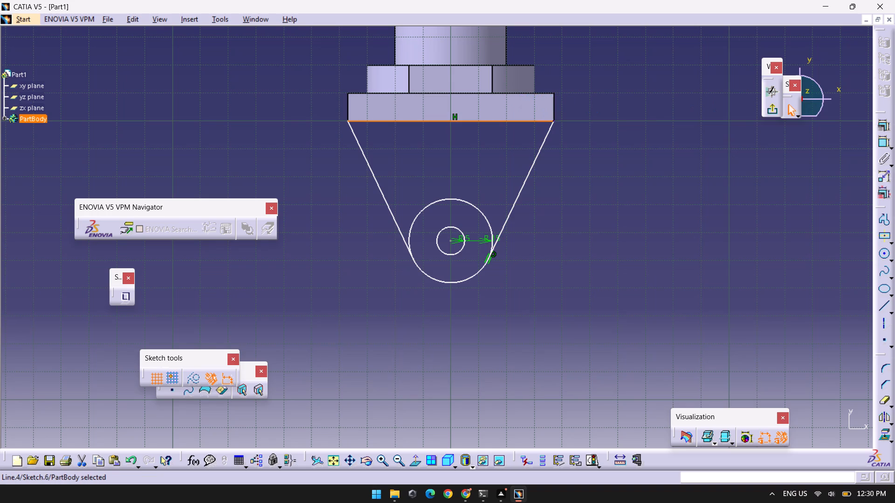
key("Escape")
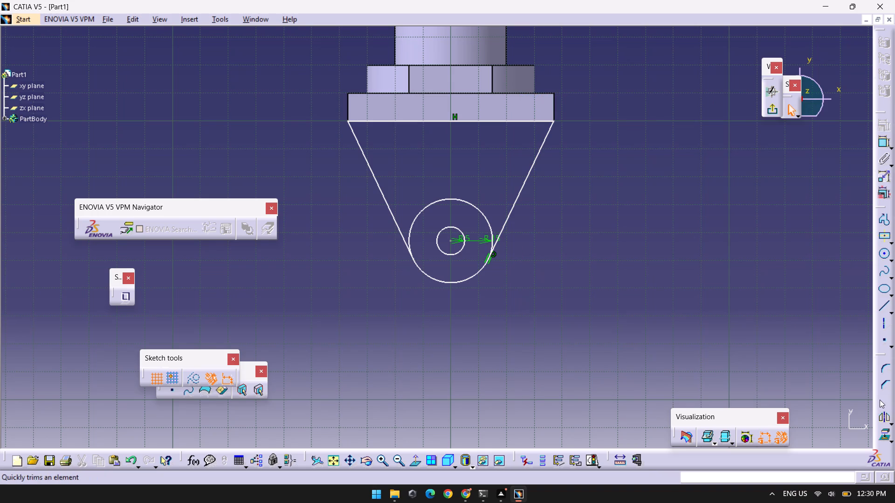
Trim away the 15 mm radius circle's arc inside the lug profile, between the slanted lines, and exit the sketch.
left_click(880, 400)
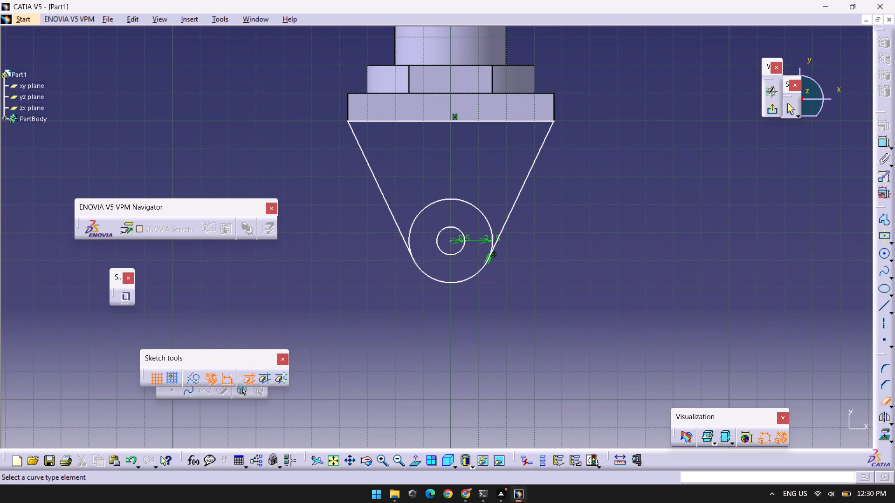
left_click(464, 203)
left_click(595, 330)
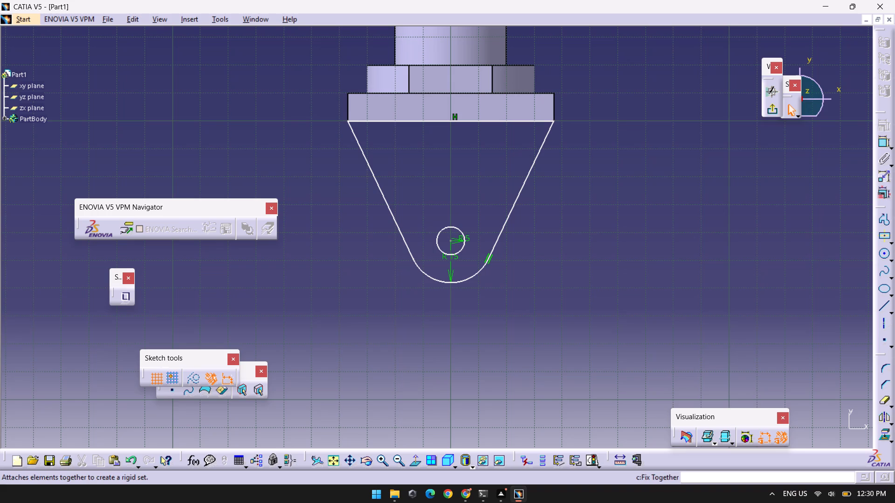
left_click(772, 110)
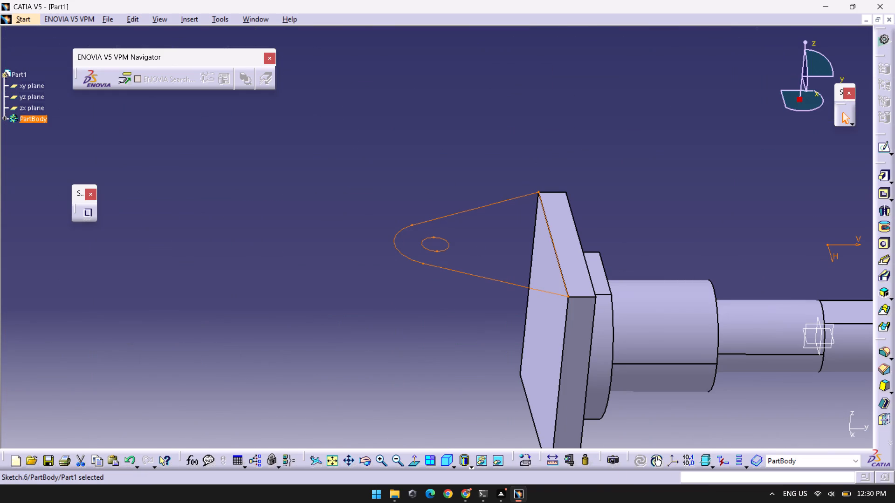
Pad the lug sketch 10 mm with the direction reversed, towards the plate's opposite narrow face.
left_click(880, 180)
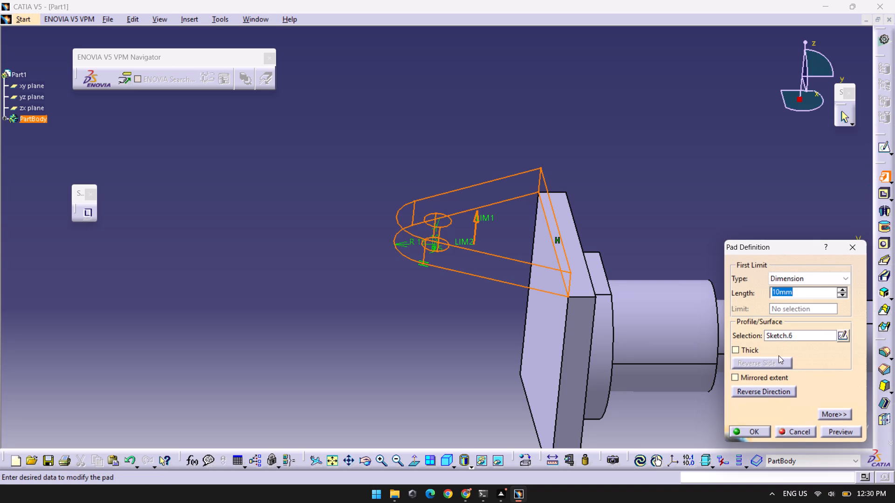
left_click(776, 388)
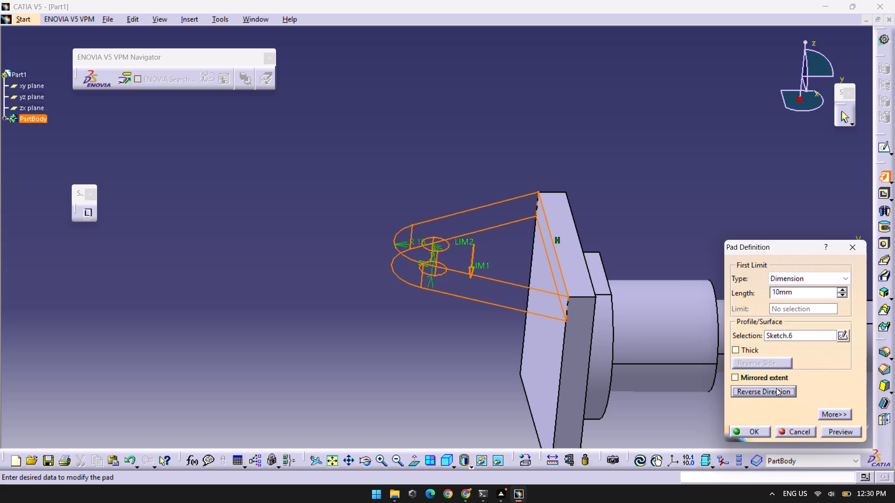
left_click(765, 432)
left_click(268, 333)
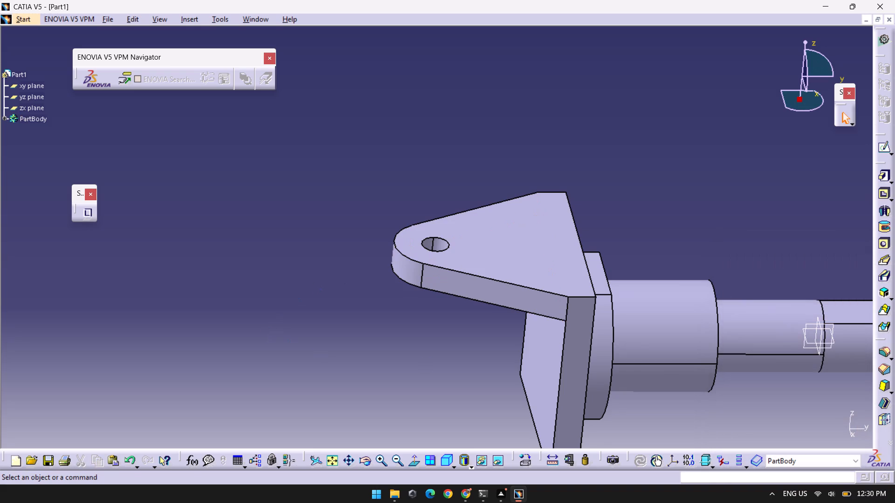
Start a sketch on the plate's narrow face opposite the lug.
middle_click_drag(351, 311, 451, 47)
right_click_drag(380, 250, 451, 47)
left_click(508, 338)
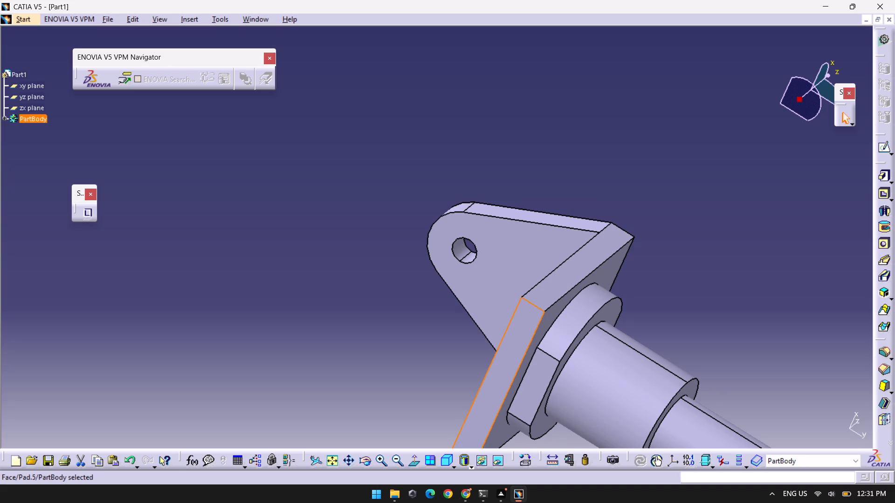
left_click(882, 147)
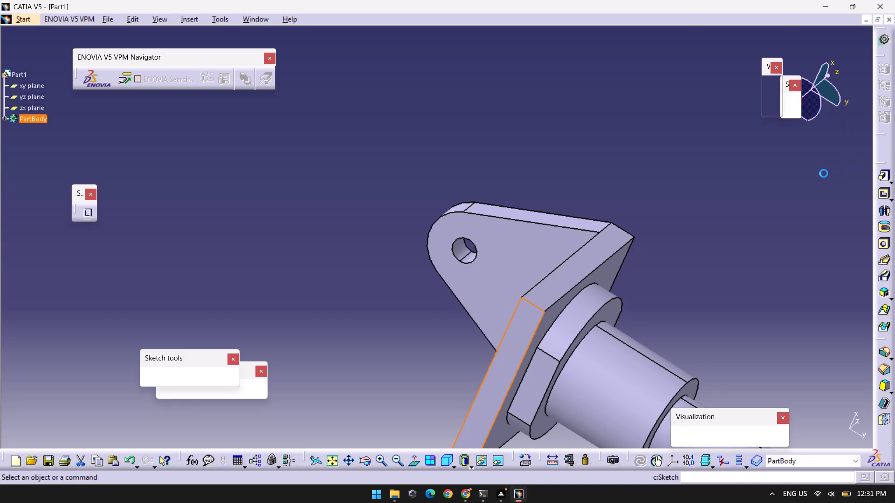
middle_click_drag(544, 222, 828, 170)
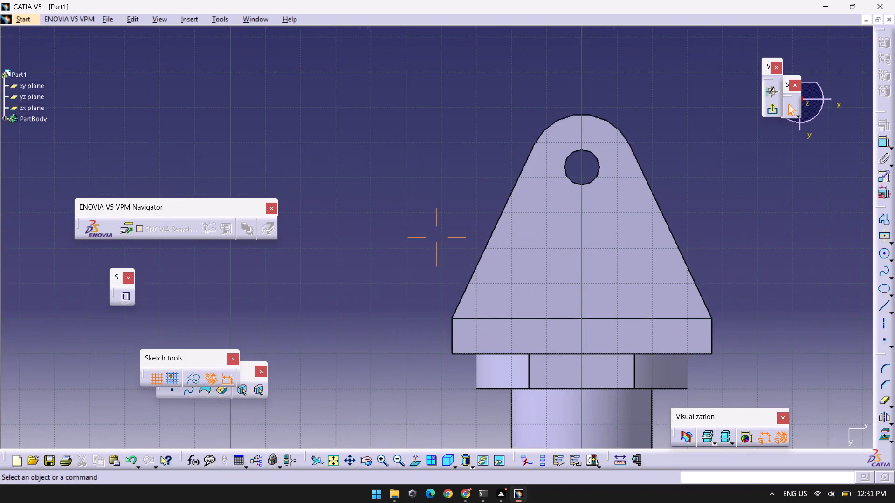
middle_click_drag(828, 170, 757, 196)
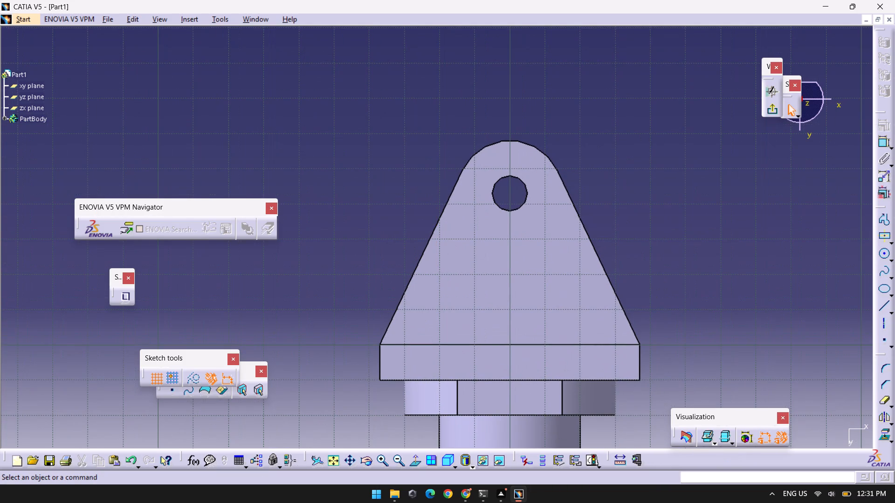
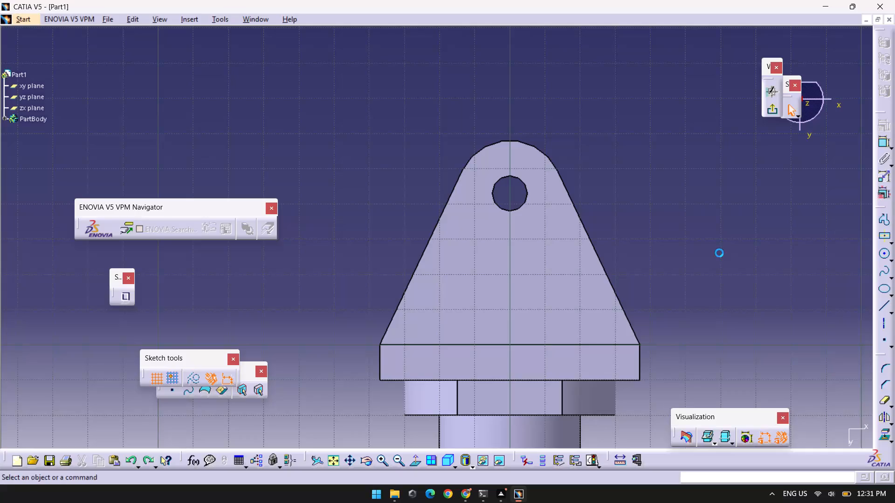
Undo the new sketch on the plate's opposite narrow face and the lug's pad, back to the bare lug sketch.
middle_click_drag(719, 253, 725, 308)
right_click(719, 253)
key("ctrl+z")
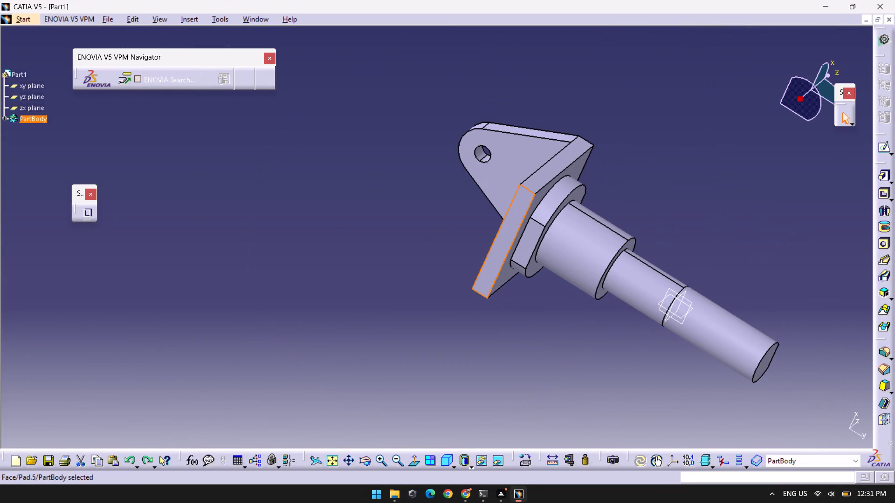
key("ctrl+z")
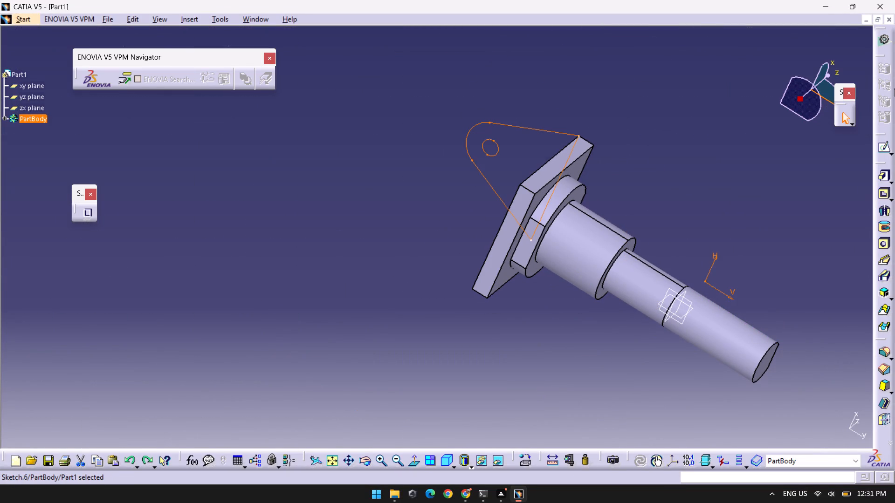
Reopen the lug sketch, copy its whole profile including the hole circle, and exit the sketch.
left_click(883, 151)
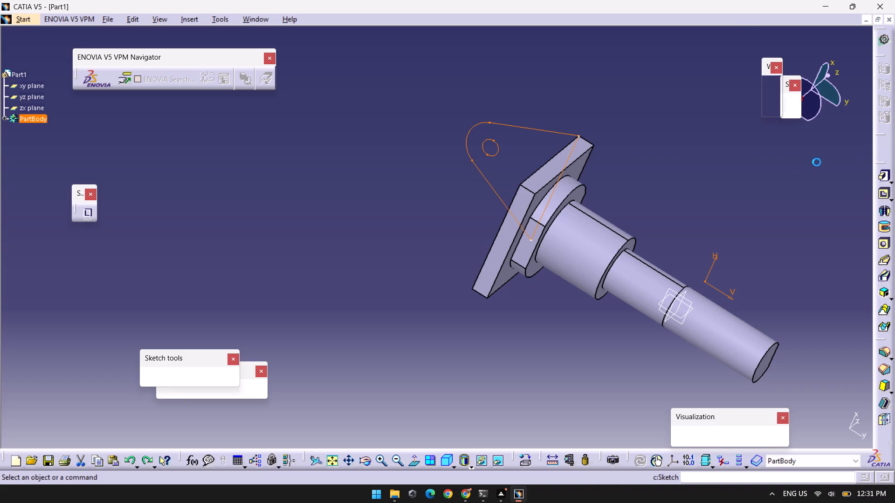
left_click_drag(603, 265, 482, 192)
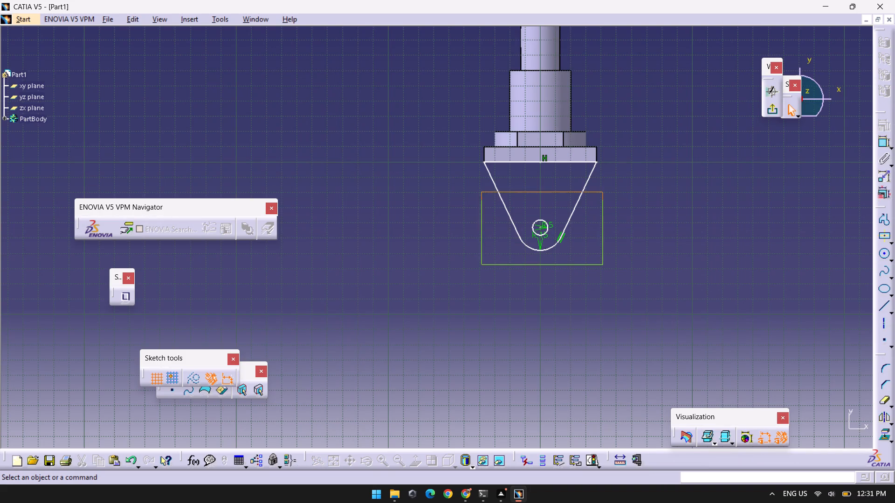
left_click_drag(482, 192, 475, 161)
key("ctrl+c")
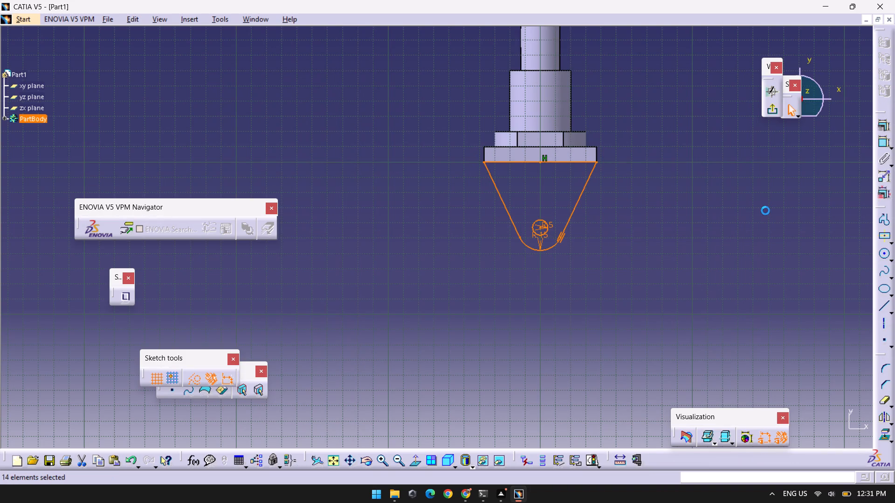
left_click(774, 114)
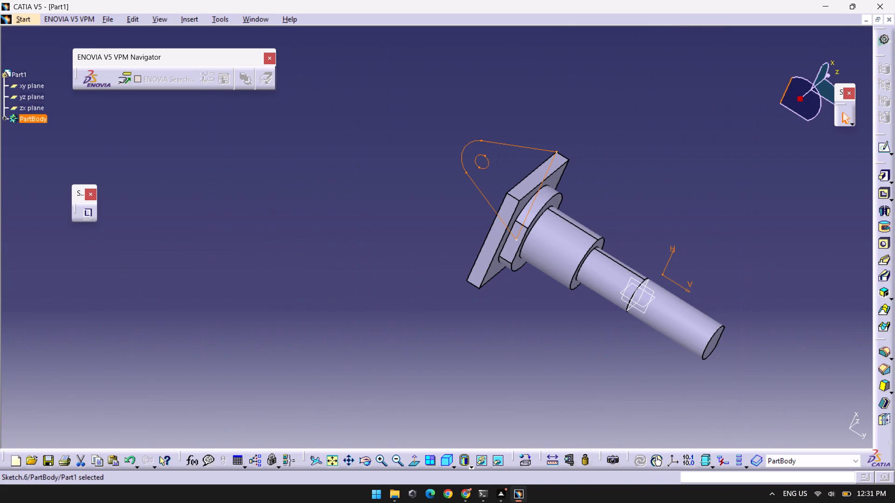
Pad the lug sketch 10 mm with the direction reversed, towards the plate's opposite narrow face.
left_click(878, 176)
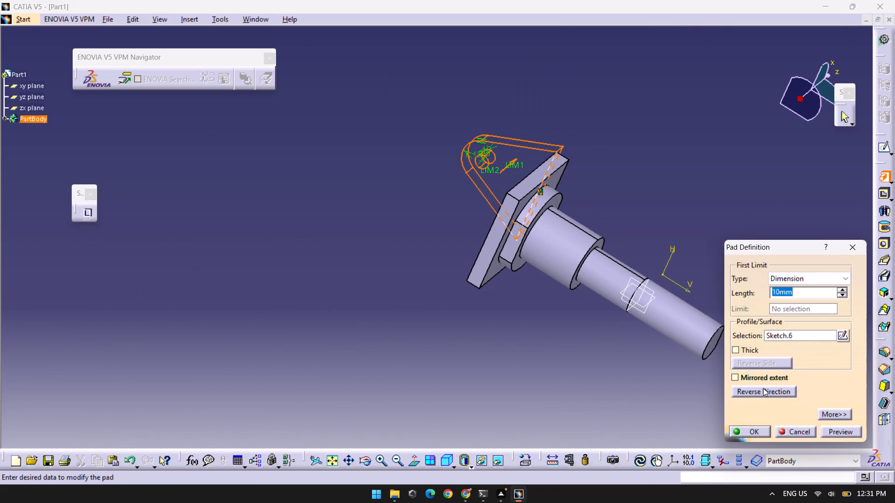
left_click(763, 388)
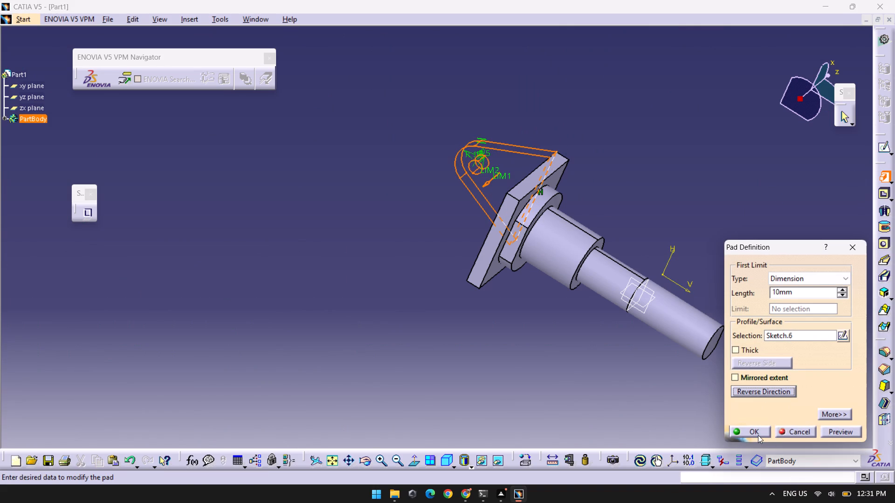
left_click(758, 435)
Start a sketch on the plate's narrow face opposite the lug.
left_click(499, 223)
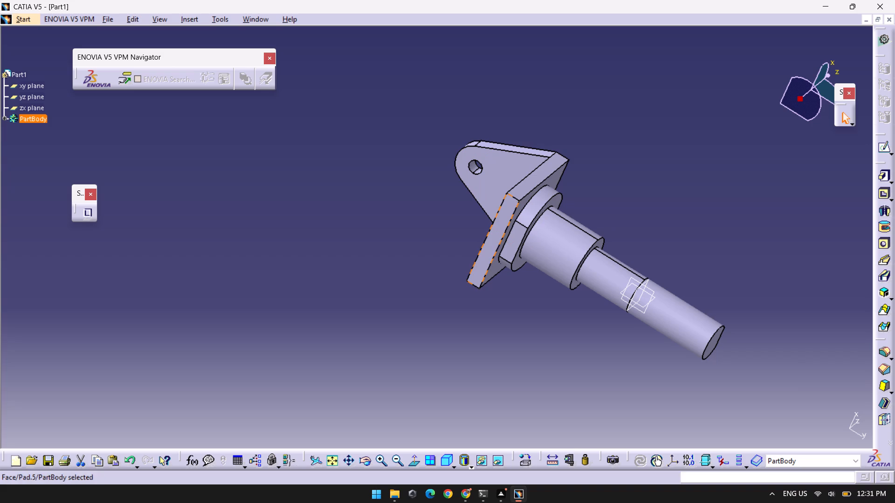
left_click(889, 147)
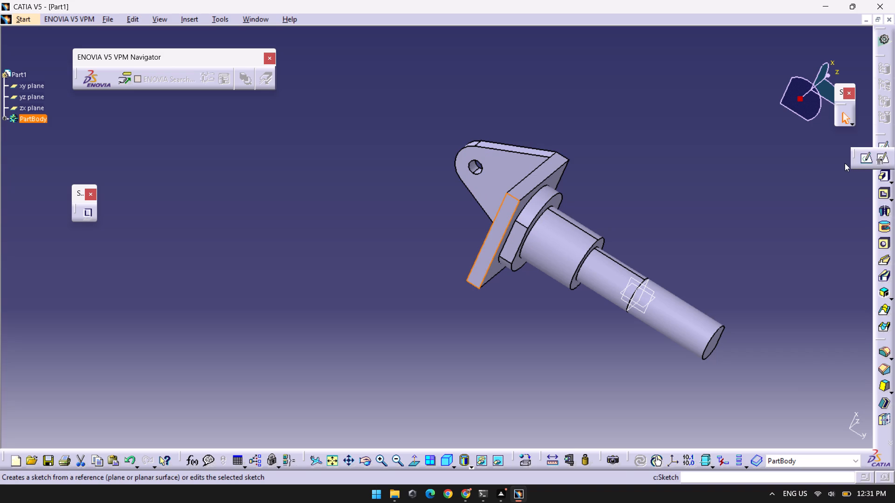
left_click(866, 154)
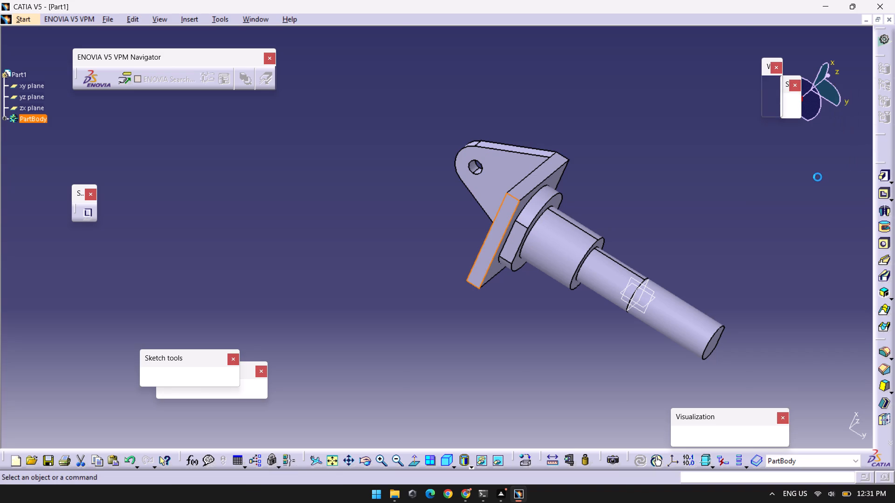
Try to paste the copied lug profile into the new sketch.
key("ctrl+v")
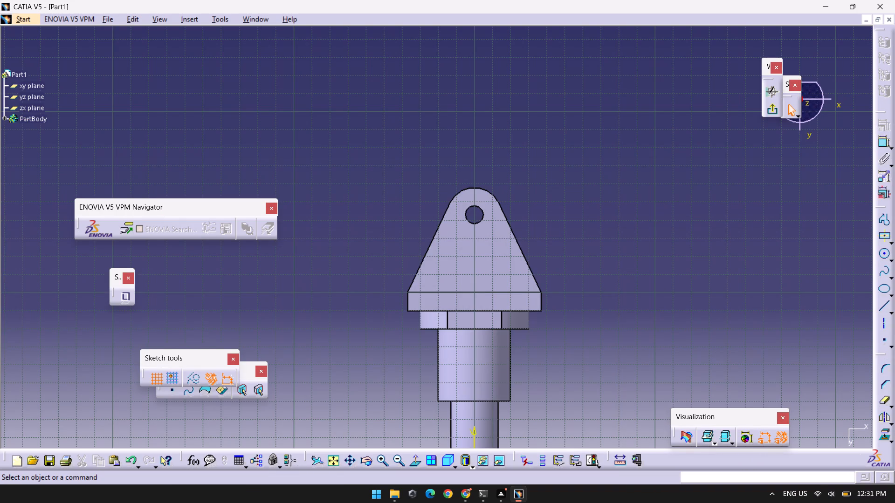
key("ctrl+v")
Project the plate's 74 mm edge at the lug's wide base into the sketch.
left_click(881, 306)
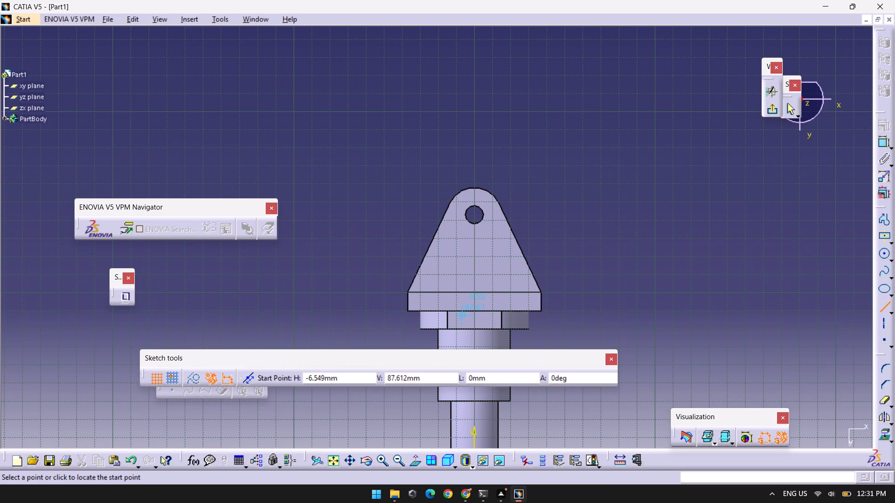
left_click(888, 437)
left_click(497, 291)
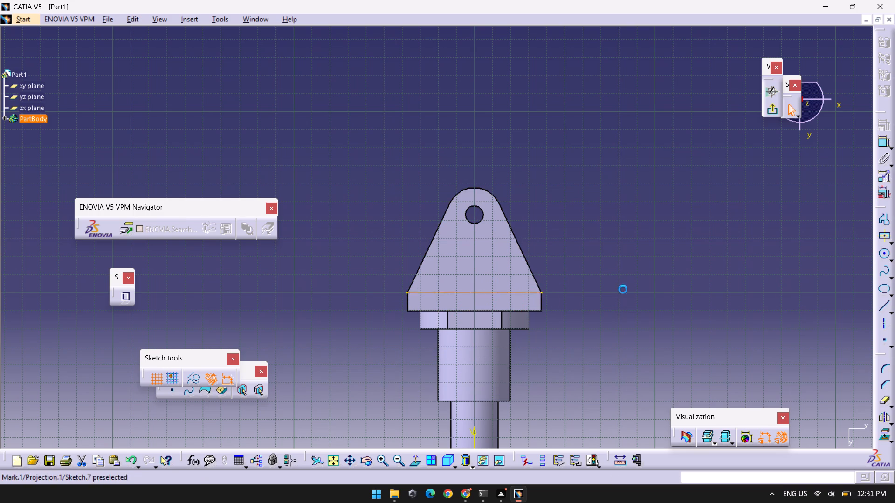
Draw a 43 mm vertical line from the projected edge's midpoint up to the existing lug hole's centre.
left_click(885, 281)
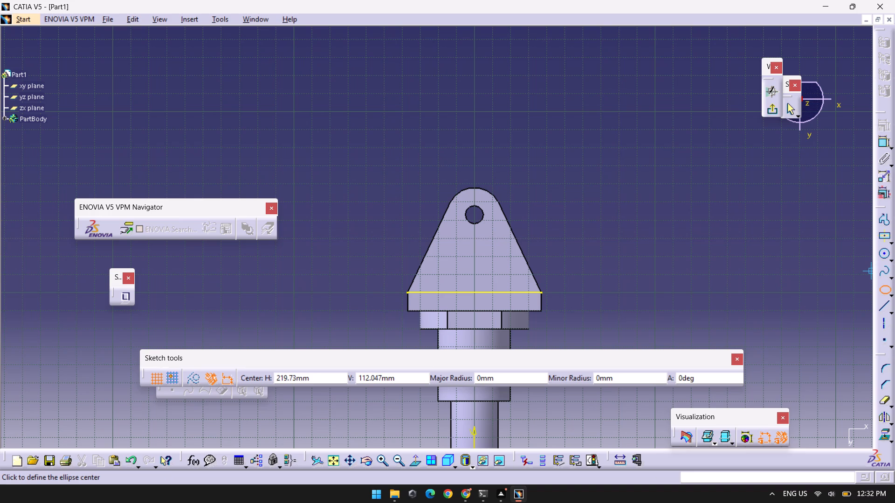
middle_click_drag(565, 199, 587, 86)
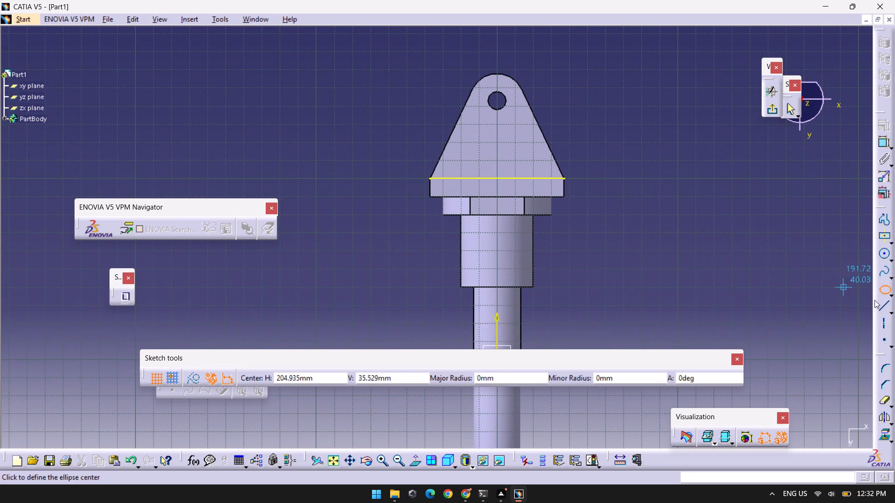
left_click(883, 308)
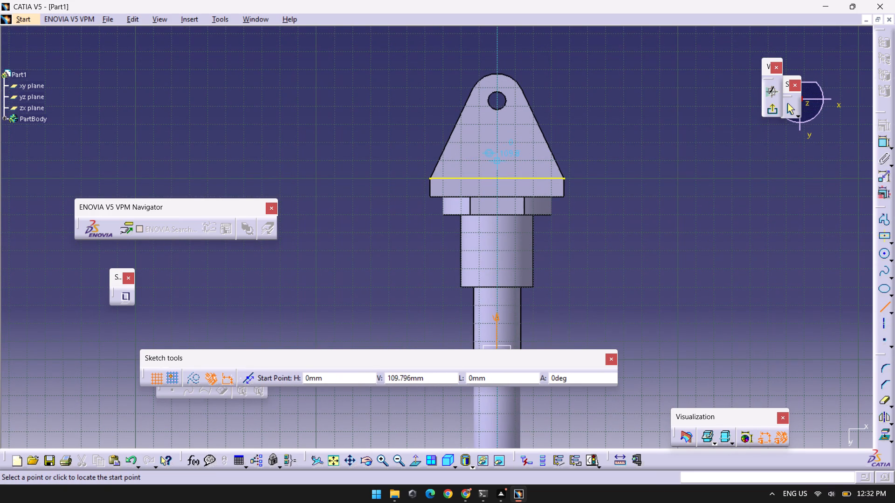
left_click(498, 178)
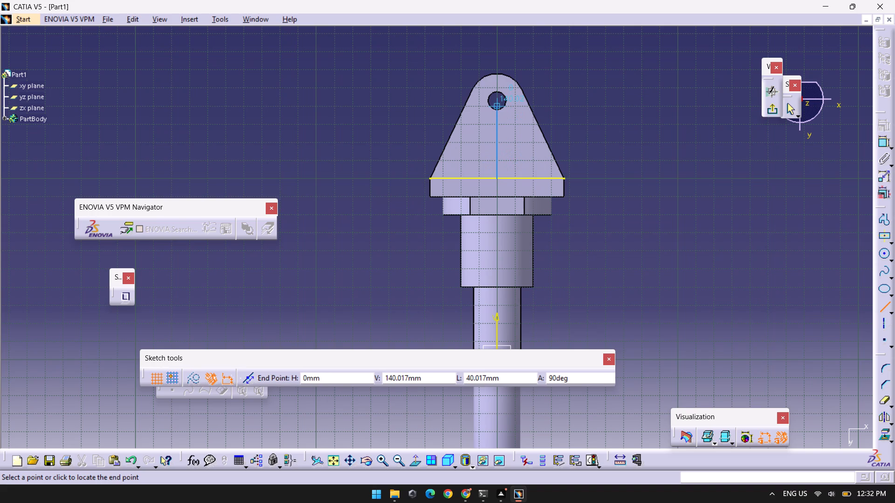
key("Tab")
key("Tab")
key("Tab")
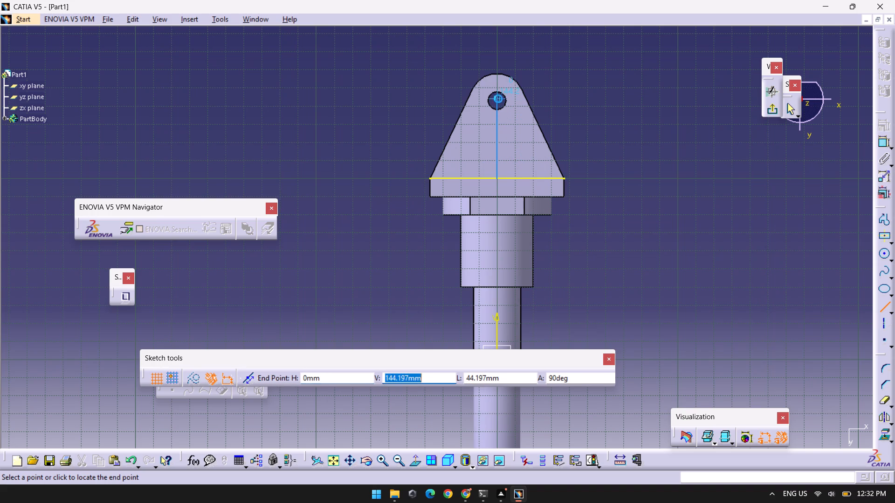
type("43")
key("Return")
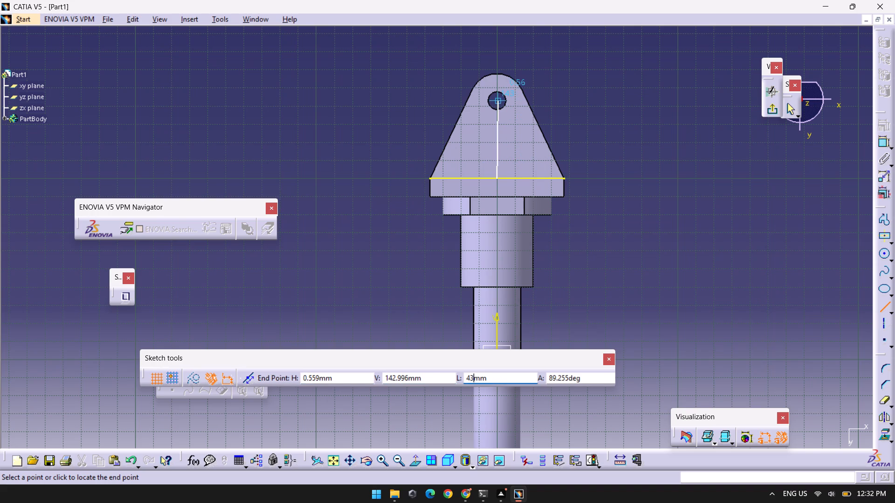
left_click(496, 93)
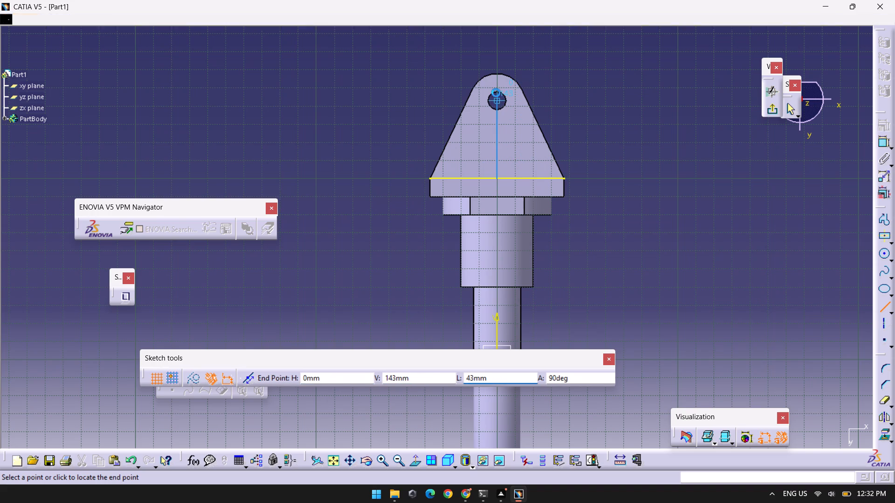
Draw a circle of radius 5 mm centred on the upper end of the 43 mm vertical line.
left_click(880, 255)
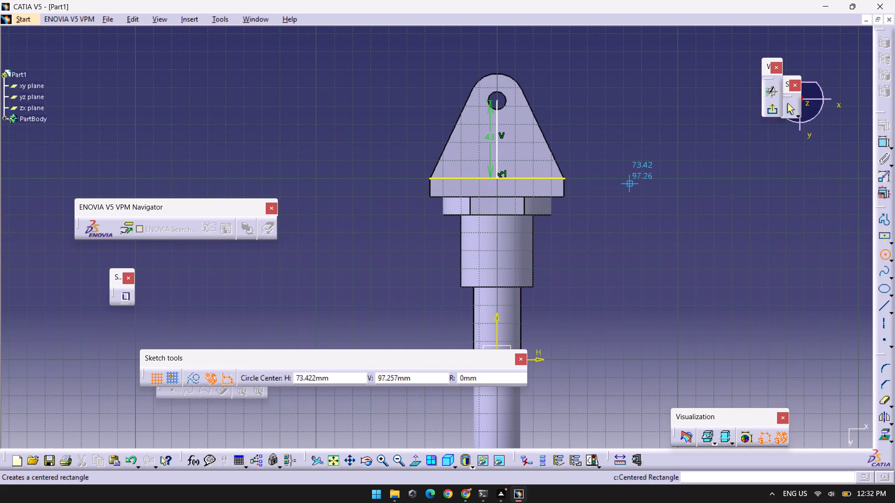
left_click(497, 100)
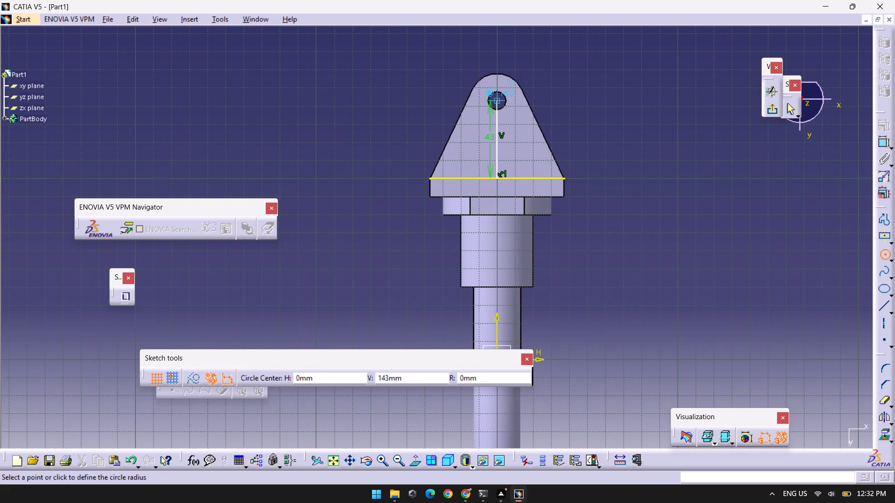
key("Tab")
key("Tab")
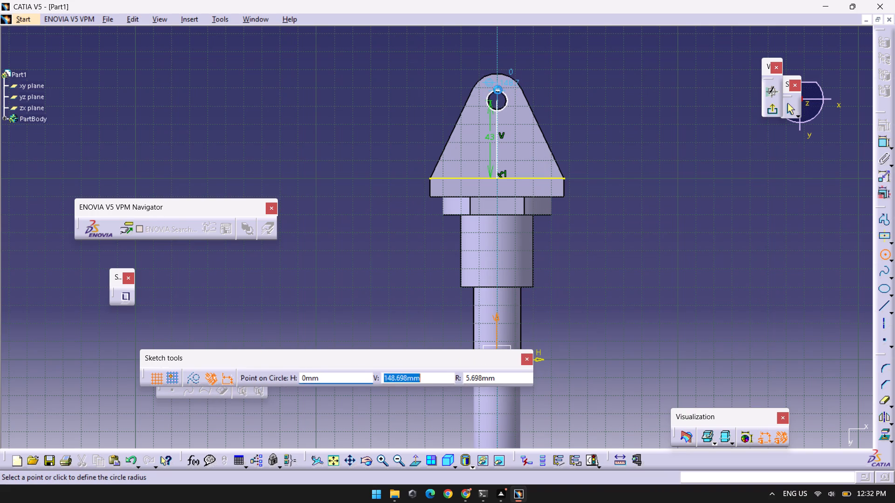
key("Tab")
key("5")
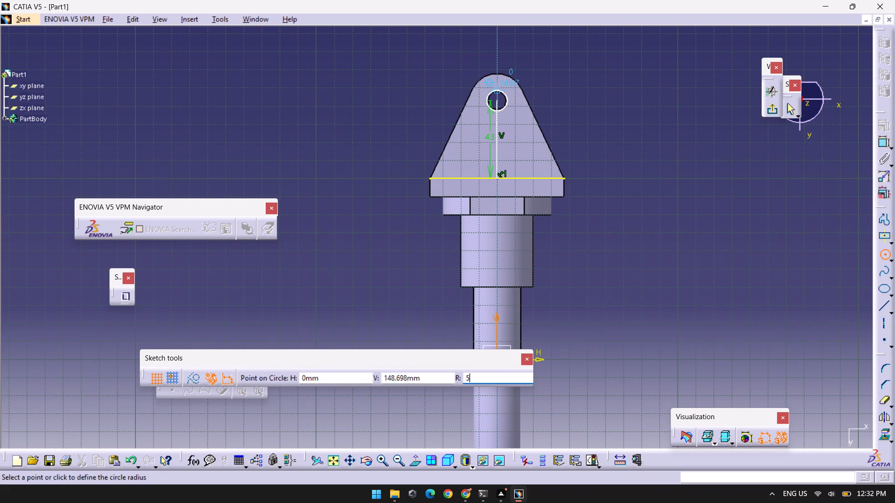
key("Return")
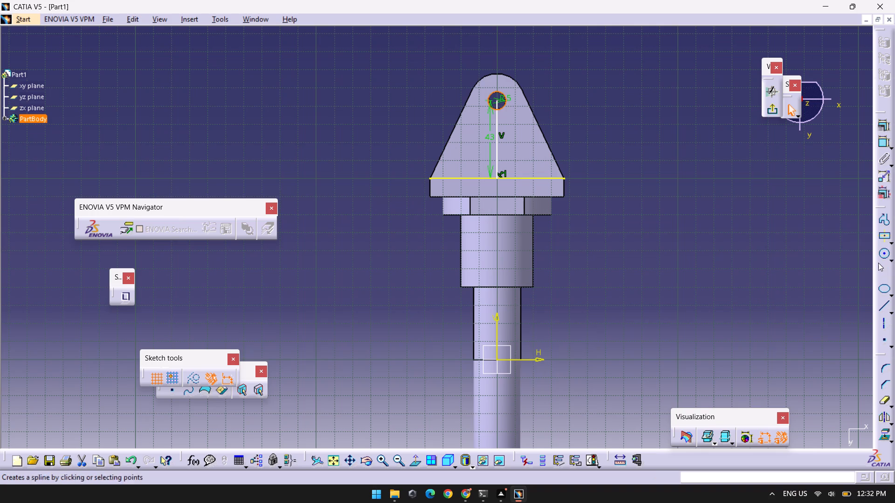
Draw a concentric circle of radius 15 mm around the 5 mm radius circle.
left_click(879, 252)
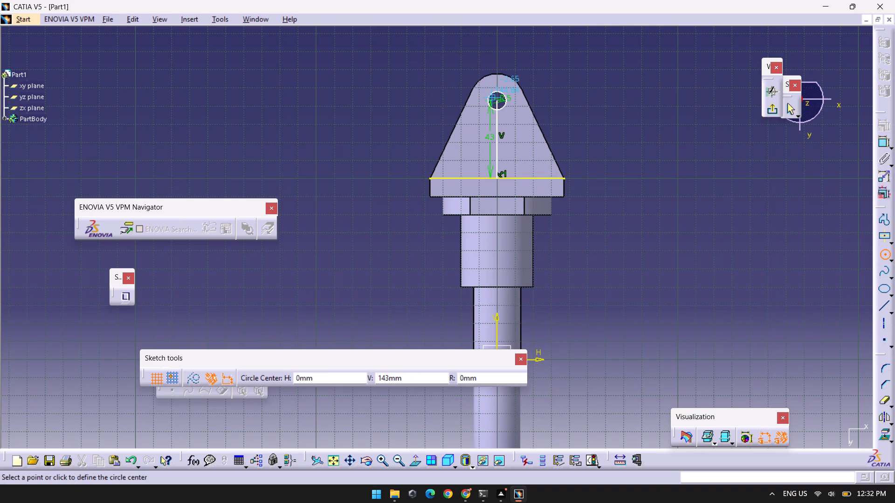
left_click(496, 101)
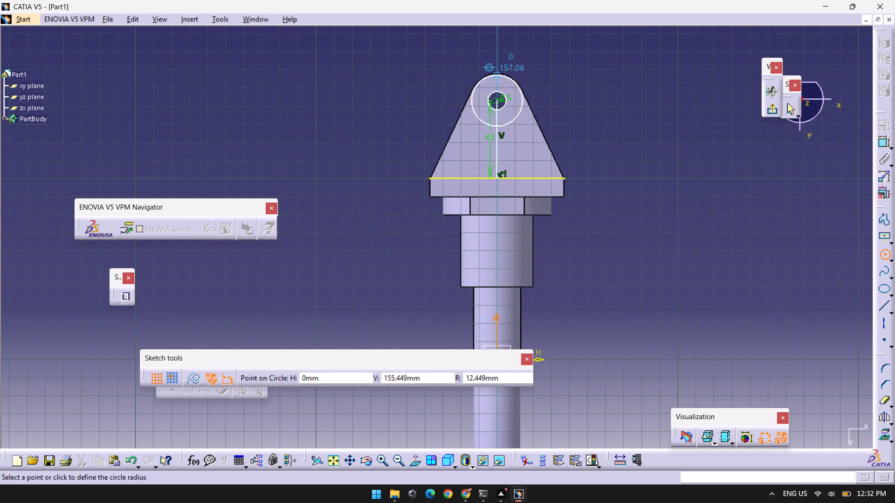
key("Tab")
key("Tab")
key("Tab")
type("15")
key("Return")
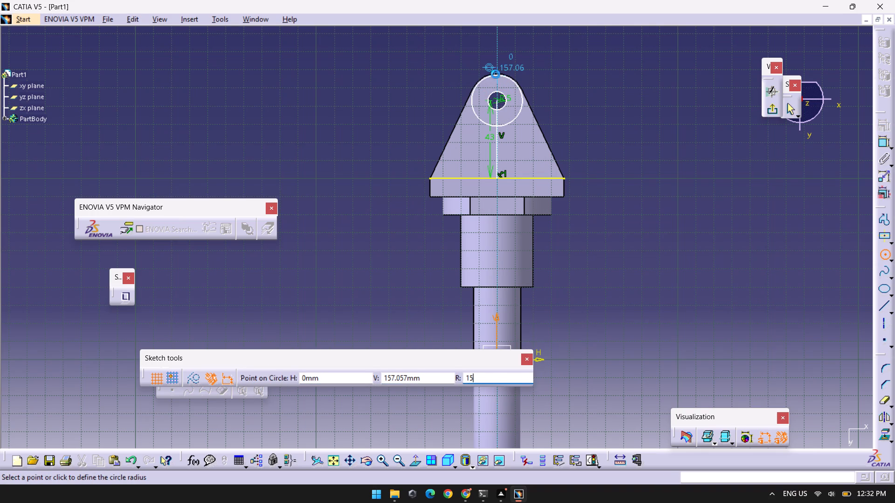
left_click(566, 101)
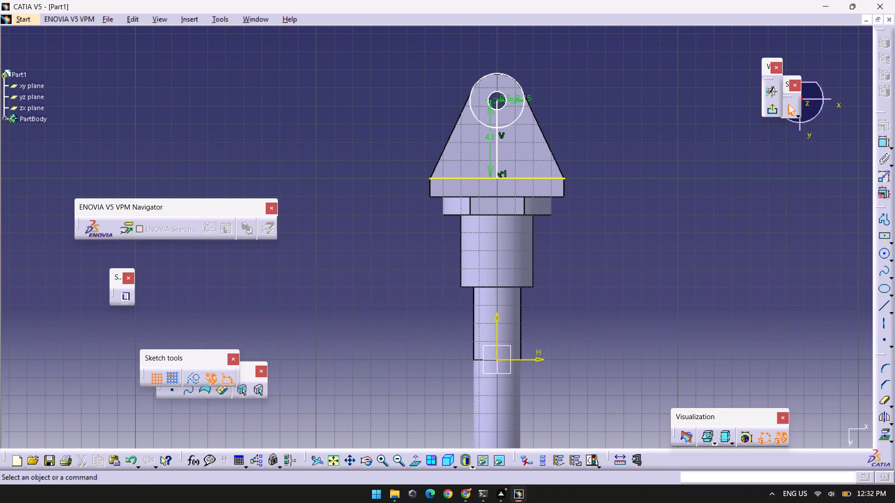
Draw a bi-tangent line from the 15 mm radius circle's left side to the projected edge's left end.
left_click(894, 319)
left_click(892, 312)
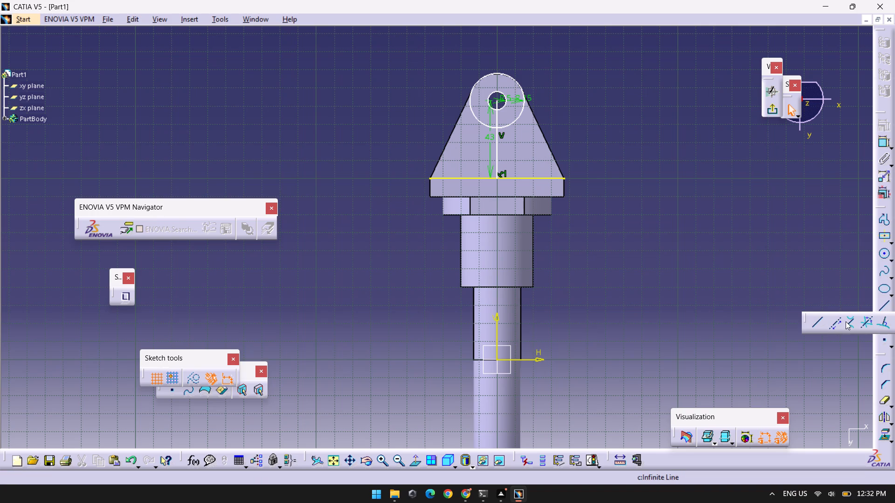
double_click(850, 320)
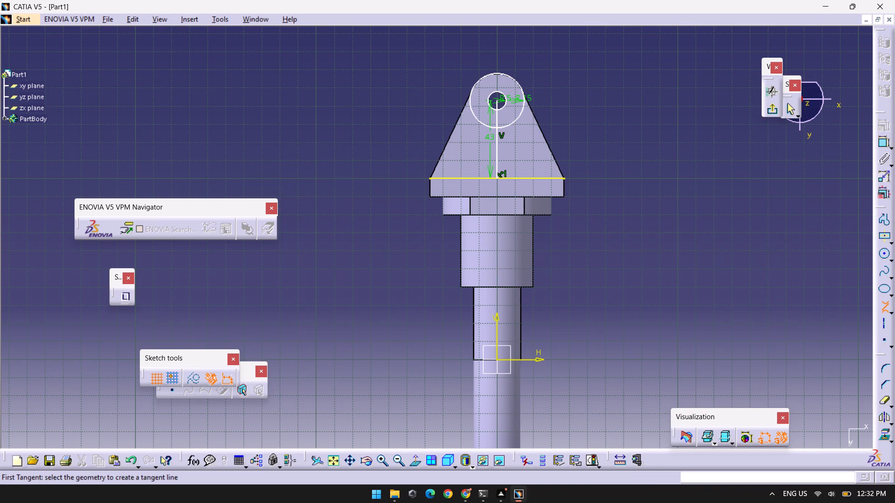
left_click(471, 105)
left_click(431, 178)
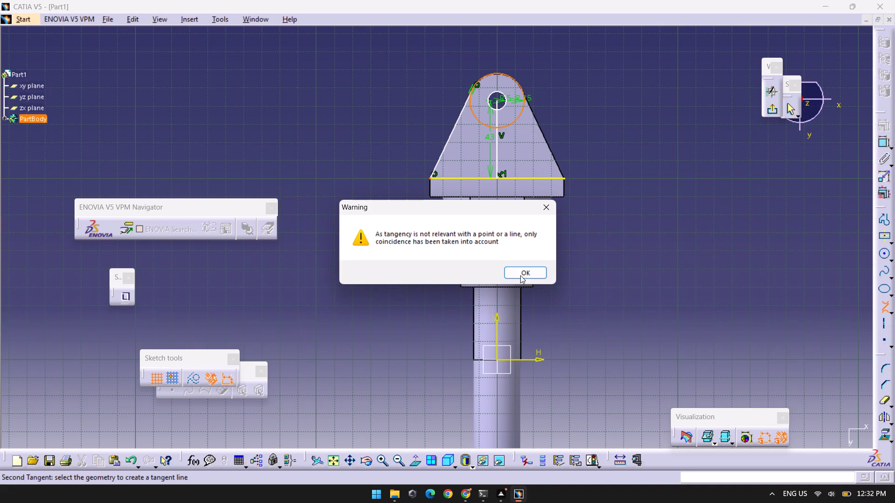
left_click(522, 271)
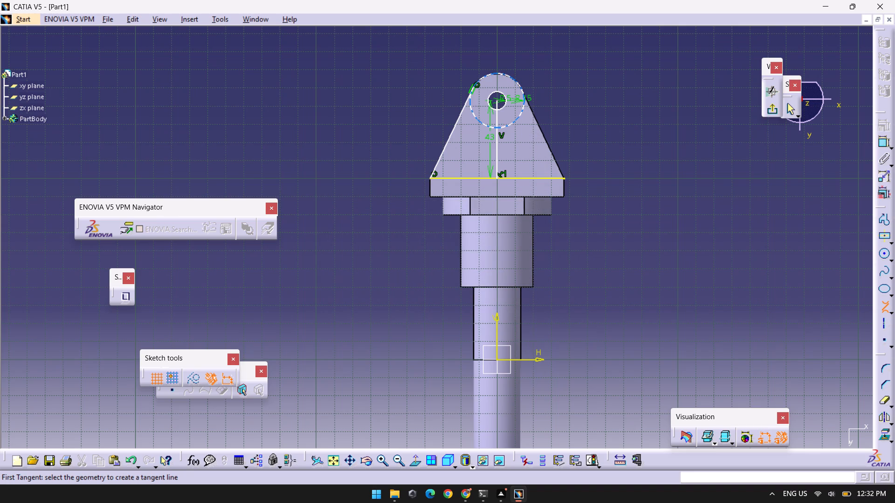
Draw a bi-tangent line from the 15 mm radius circle's right side to the projected edge's right end.
left_click(526, 99)
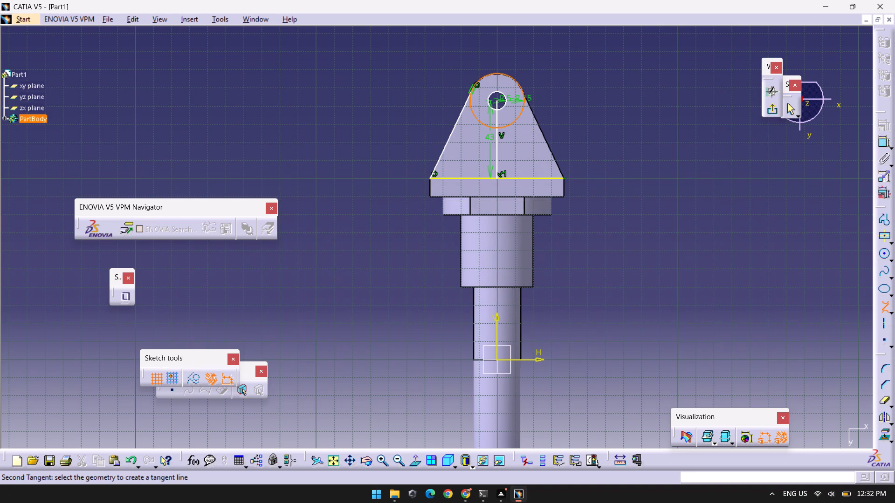
left_click(564, 177)
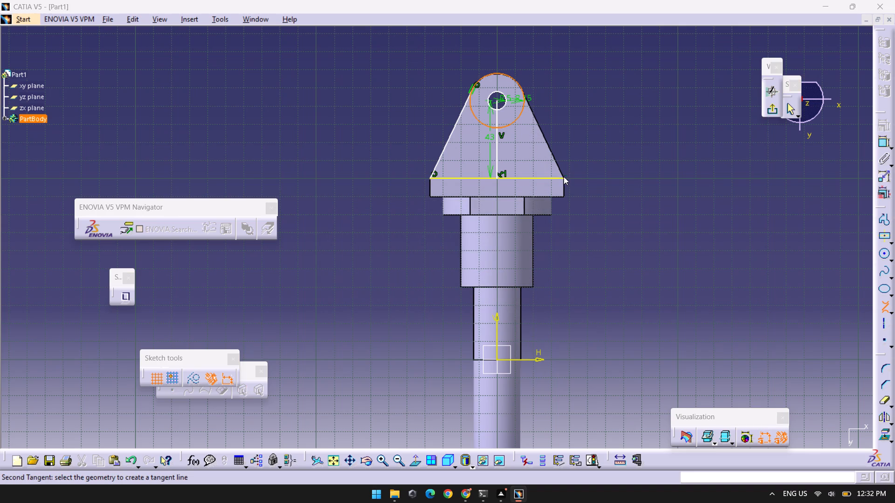
left_click(532, 274)
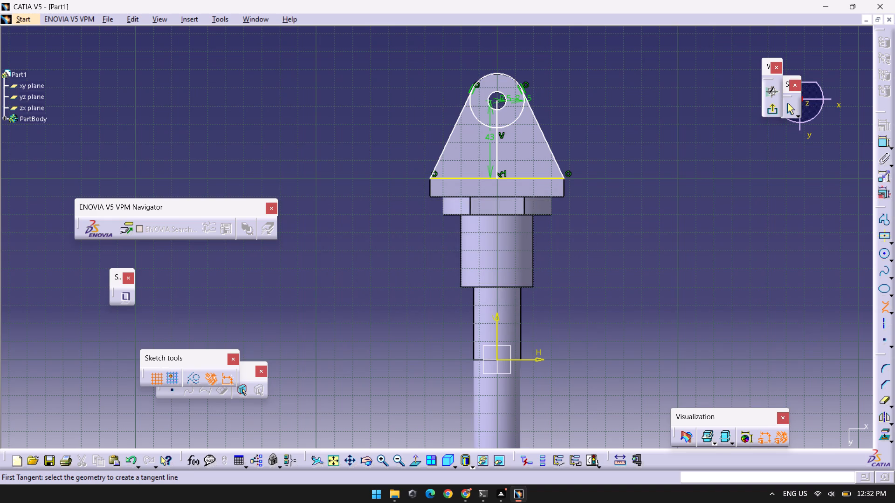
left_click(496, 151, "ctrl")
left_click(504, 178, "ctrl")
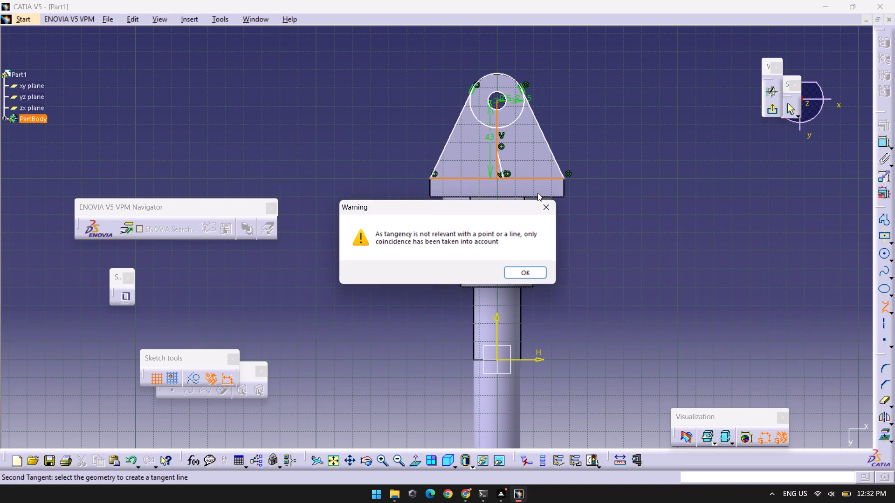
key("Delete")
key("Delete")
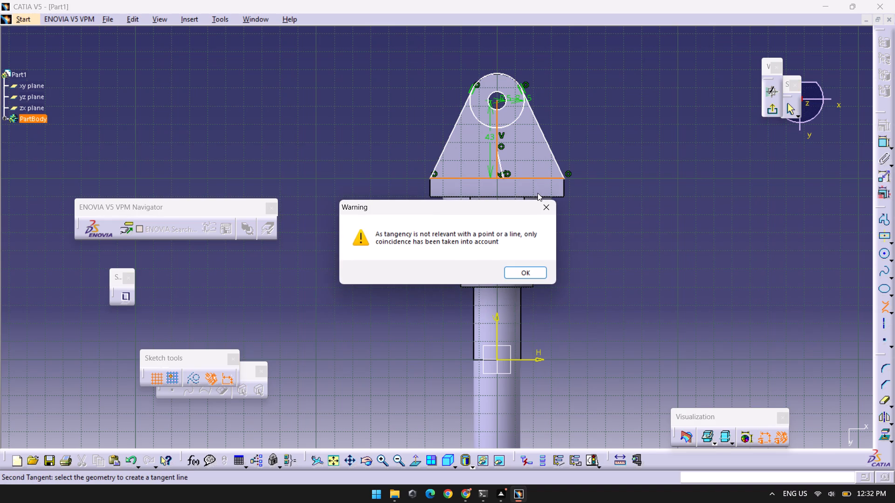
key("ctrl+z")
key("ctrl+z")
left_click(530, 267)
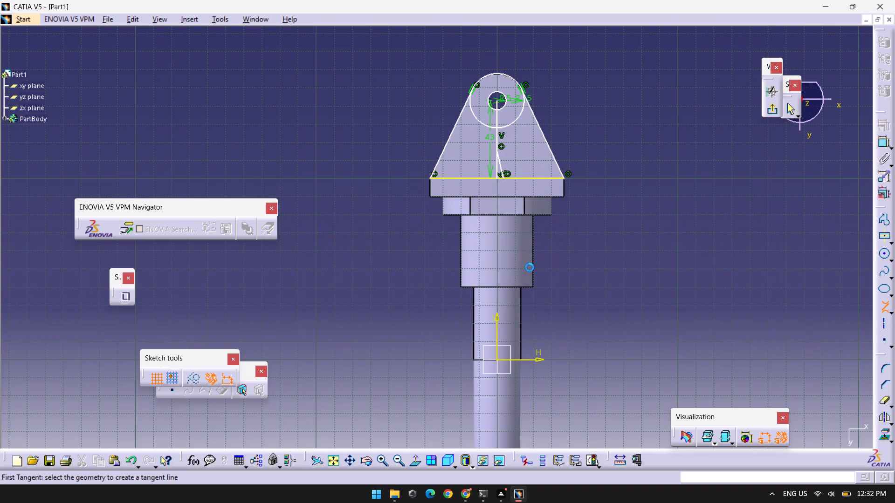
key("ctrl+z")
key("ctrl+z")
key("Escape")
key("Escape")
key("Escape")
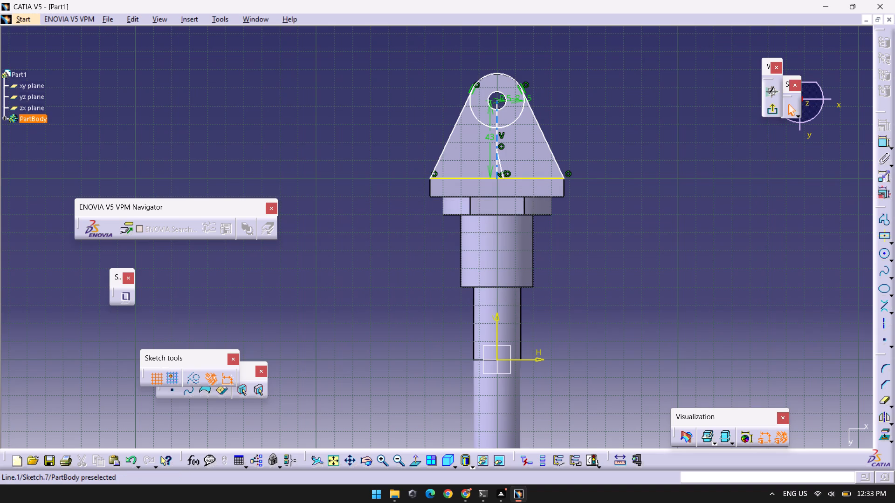
Delete the 43 mm vertical line, the stray slanted line beside it and the projected base edge from the sketch.
left_click(495, 167)
left_click(502, 170, "ctrl")
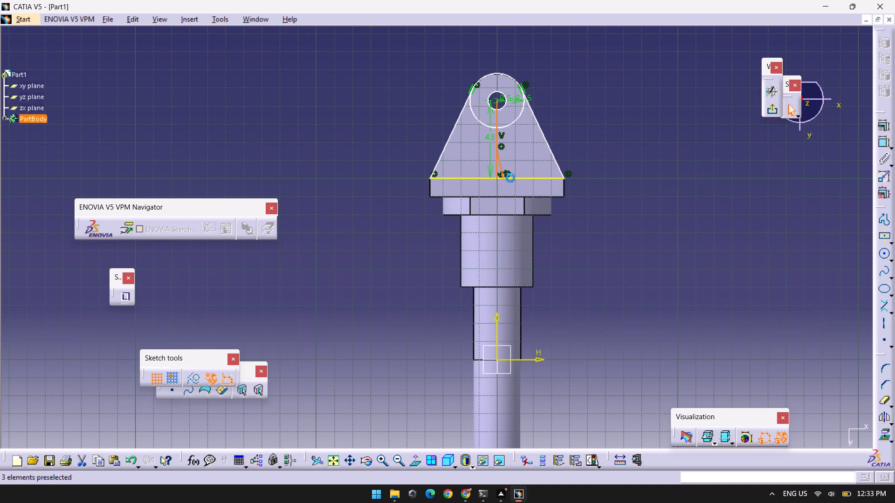
left_click(525, 177, "ctrl")
key("Delete")
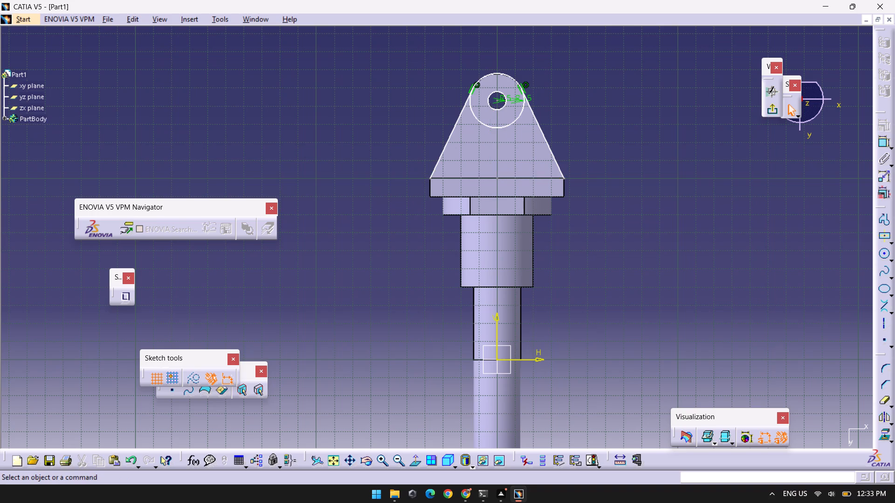
Draw a horizontal base line joining the lower ends of the two tangent lines, ending at H 37 mm, V 100 mm.
left_click(891, 313)
left_click(815, 321)
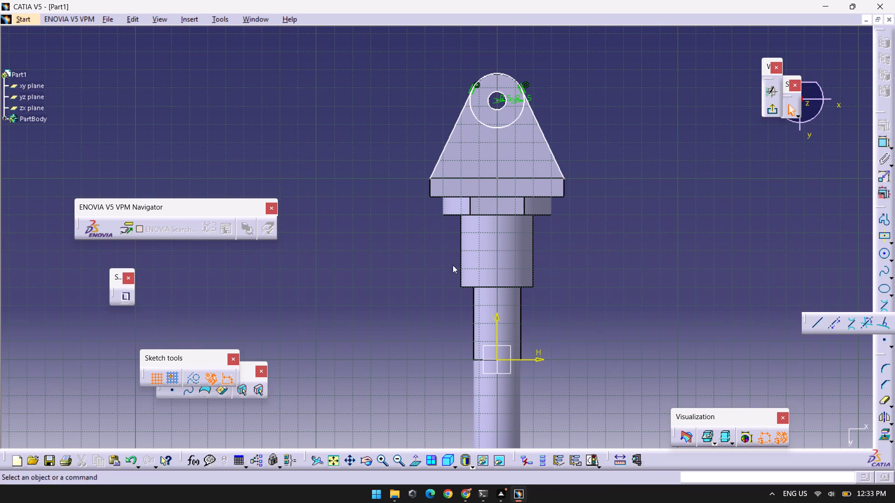
left_click(430, 177)
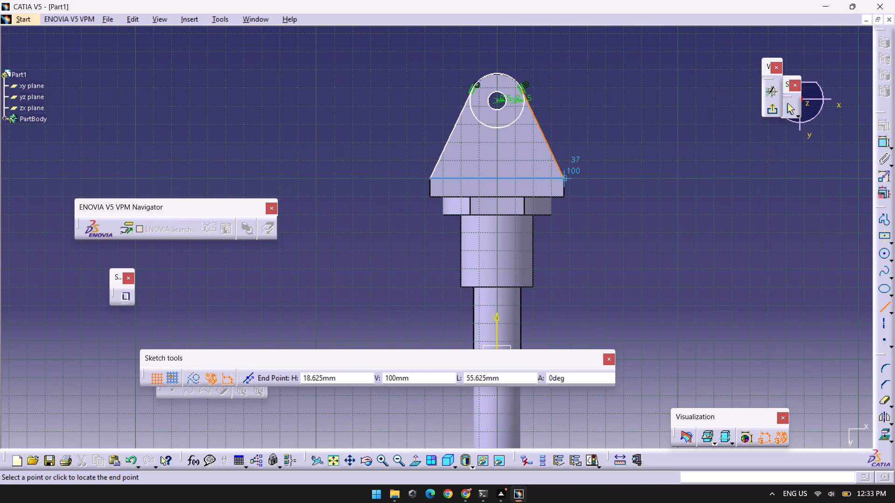
left_click(564, 180)
key("Escape")
key("Escape")
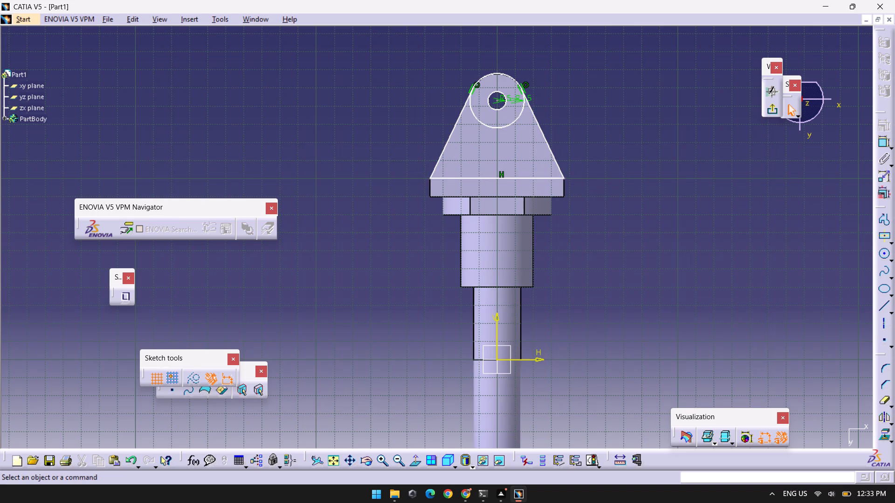
Quick-trim the lower arc of the 15 mm radius circle between the two tangent lines.
left_click(881, 403)
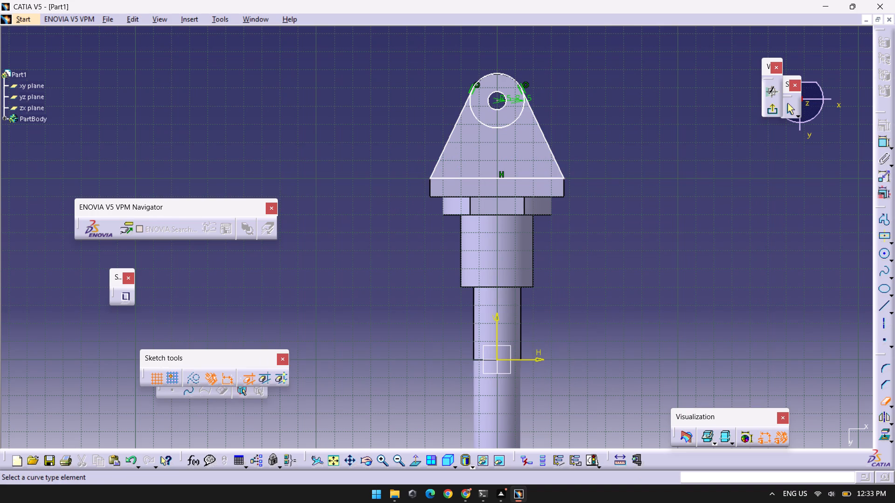
left_click(503, 126)
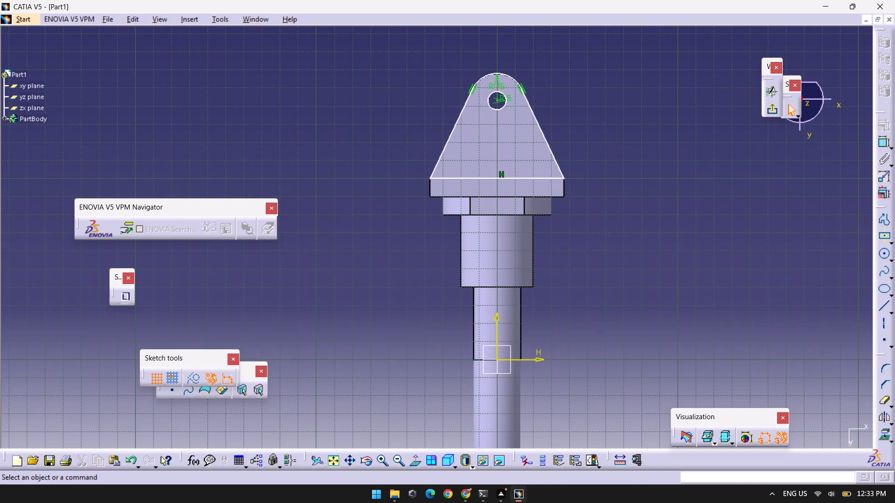
left_click(763, 182)
Exit the sketch and pad the lug profile 10 mm in the reversed direction, inward over the end plate.
left_click(770, 106)
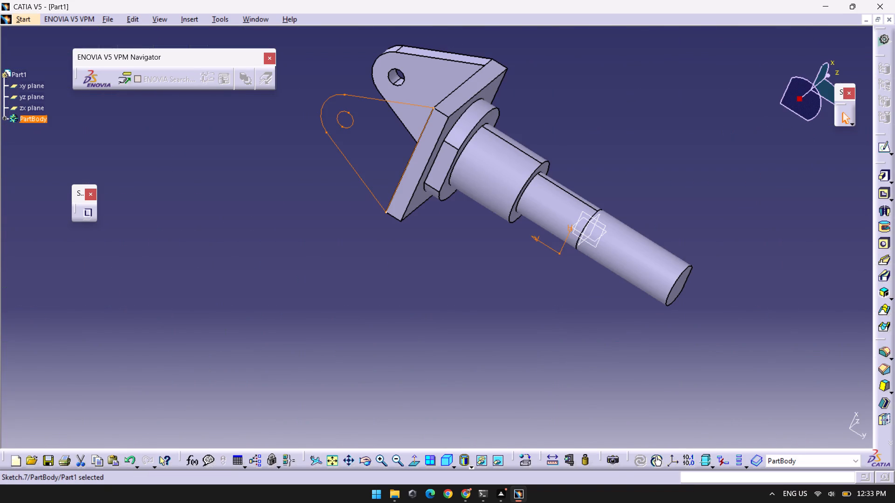
left_click(878, 172)
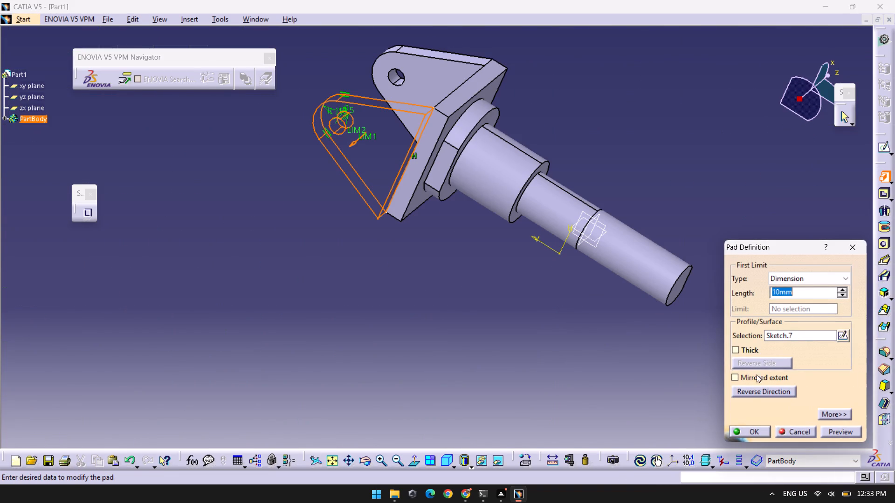
left_click(757, 385)
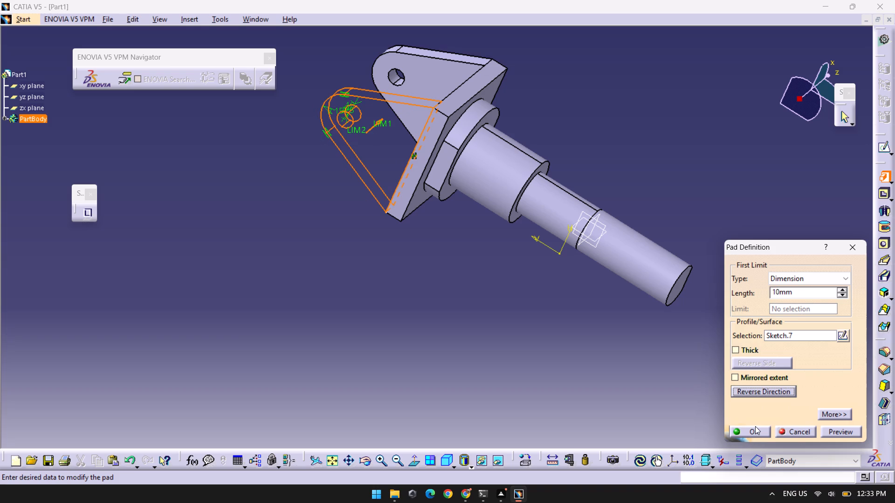
left_click(744, 432)
left_click(372, 259)
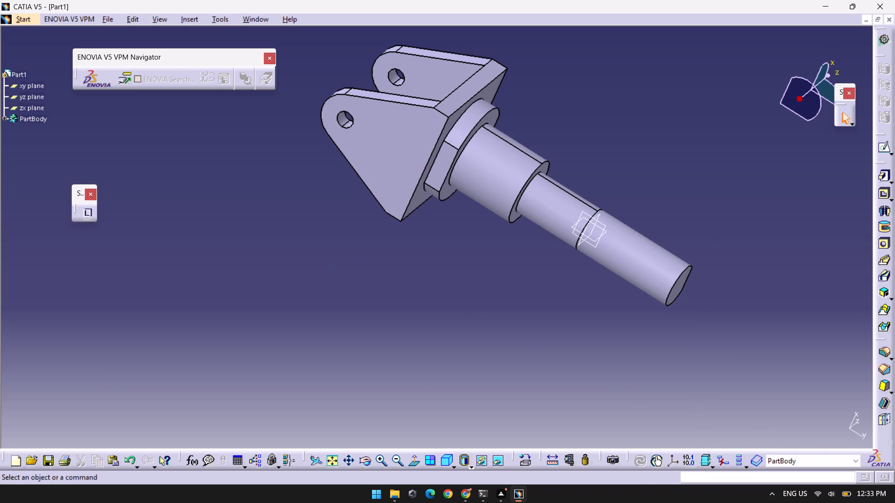
Save the part in the catia parts folder as Part19 in CATPart format.
left_click(447, 465)
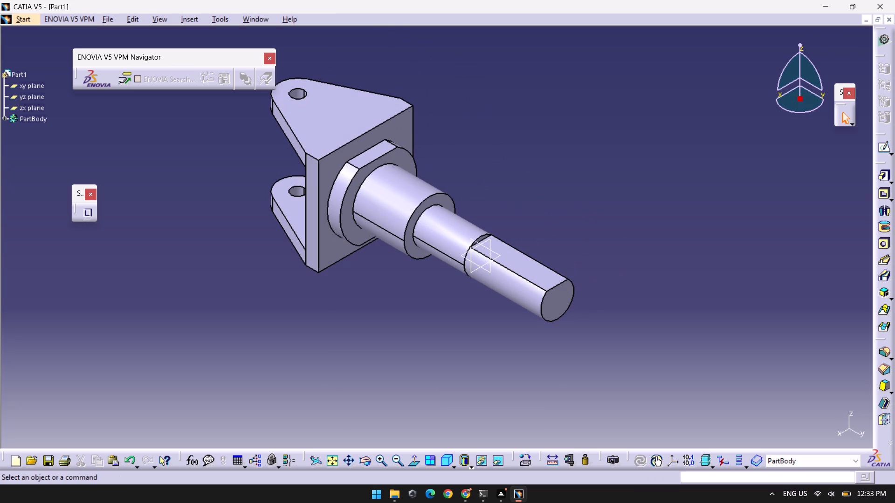
middle_click_drag(398, 311, 434, 259)
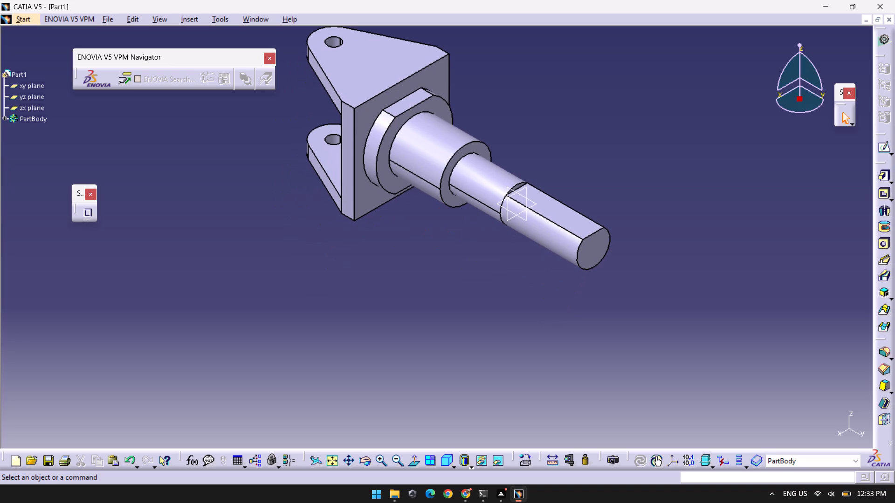
middle_click_drag(429, 242, 428, 265)
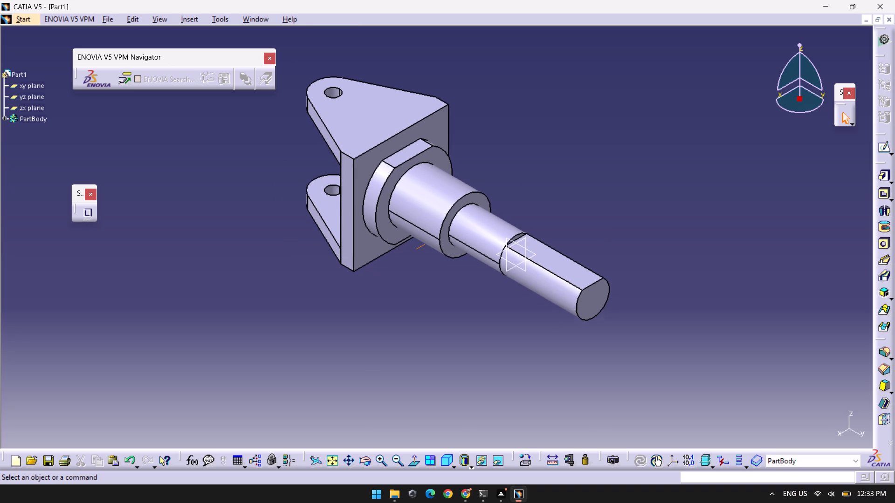
middle_click_drag(428, 265, 432, 275)
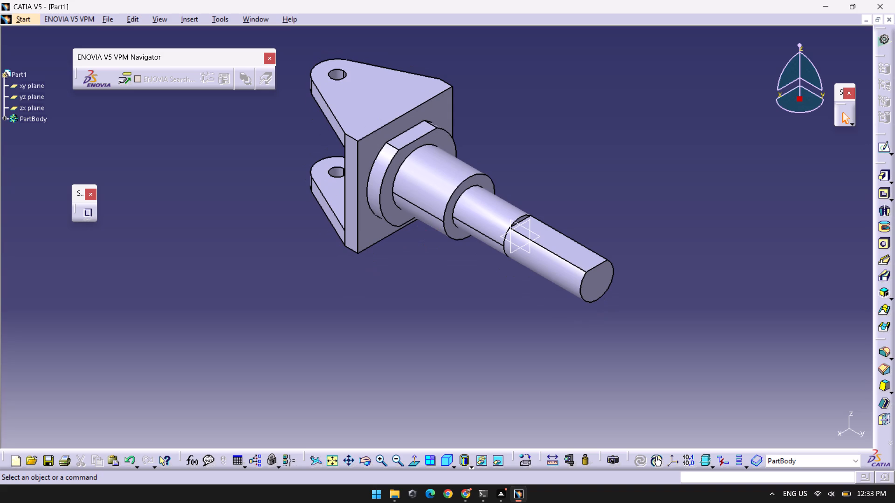
key("ctrl+s")
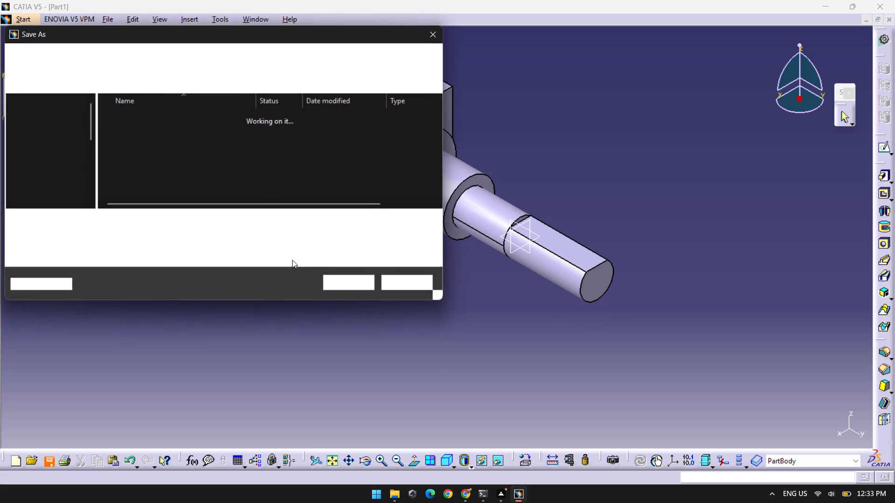
scroll(187, 198, "down", 10)
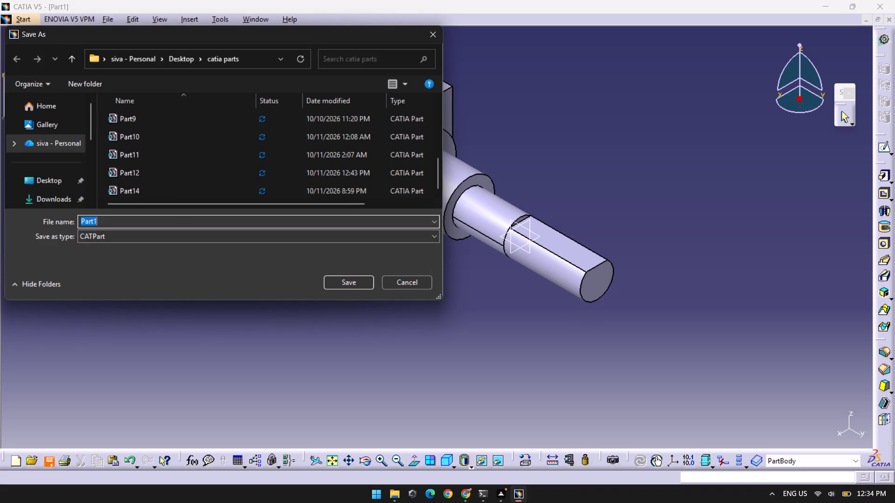
key("Right")
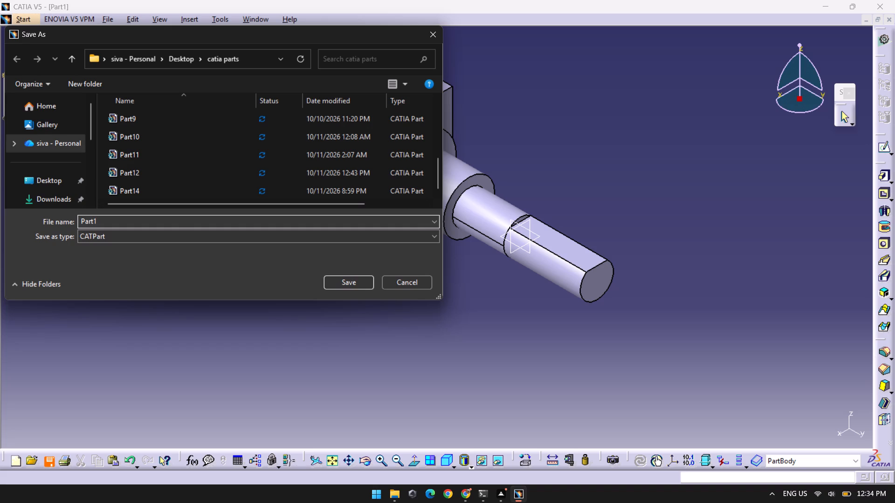
key("BackSpace")
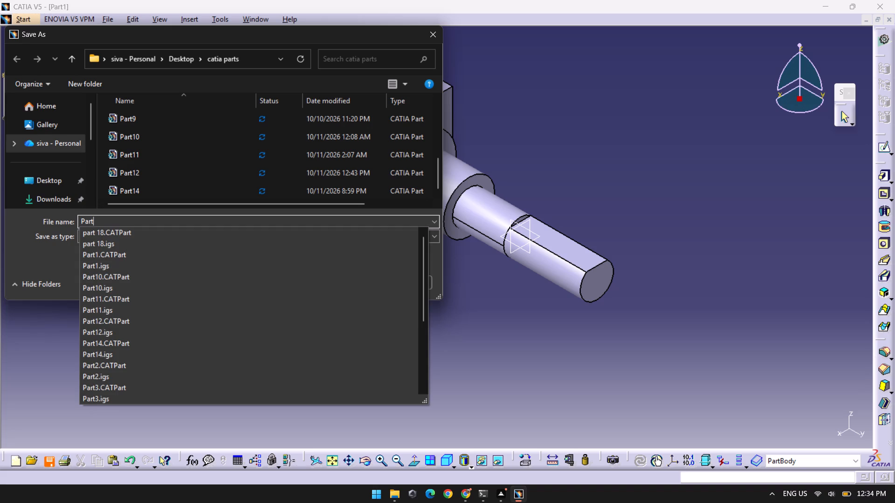
type("19")
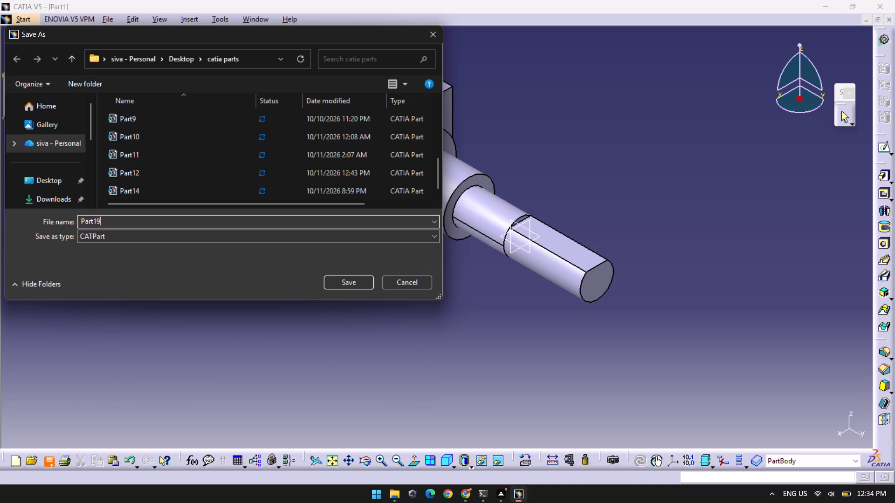
key("Return")
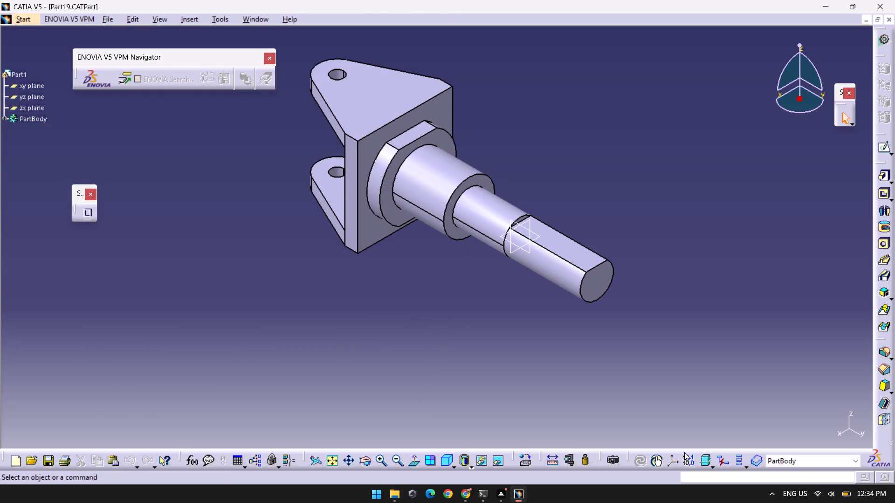
Save a copy of Part19 in igs format in the same folder.
left_click(107, 15)
left_click(148, 107)
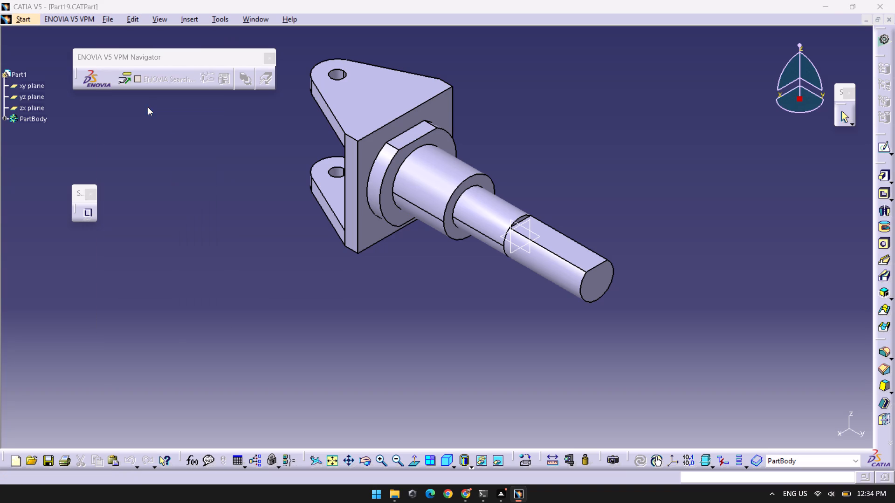
left_click(174, 233)
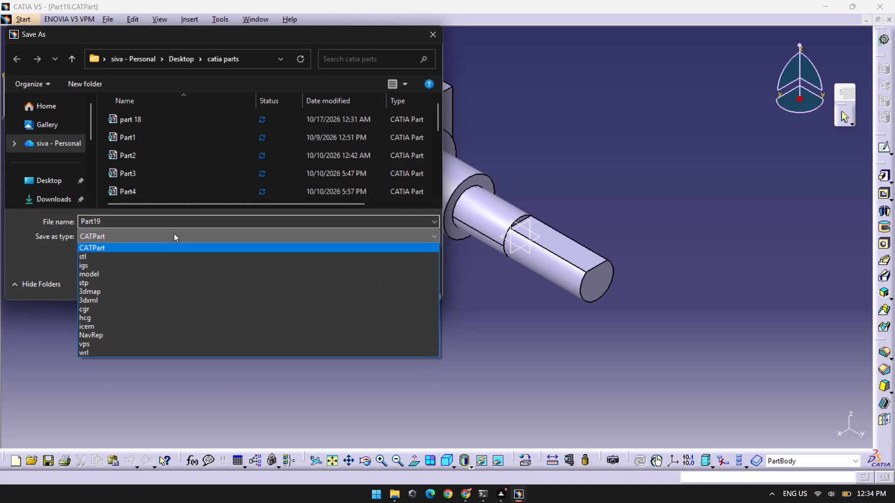
left_click(165, 267)
left_click(338, 288)
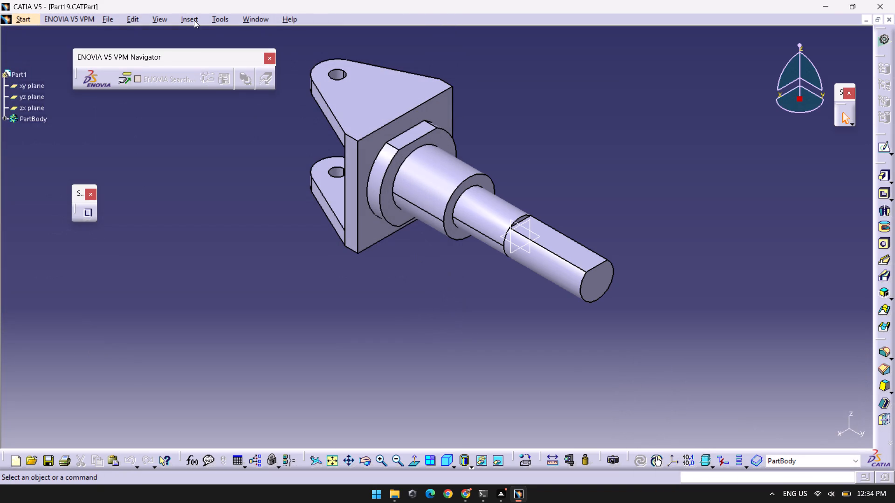
Stop the macro recording.
left_click(229, 20)
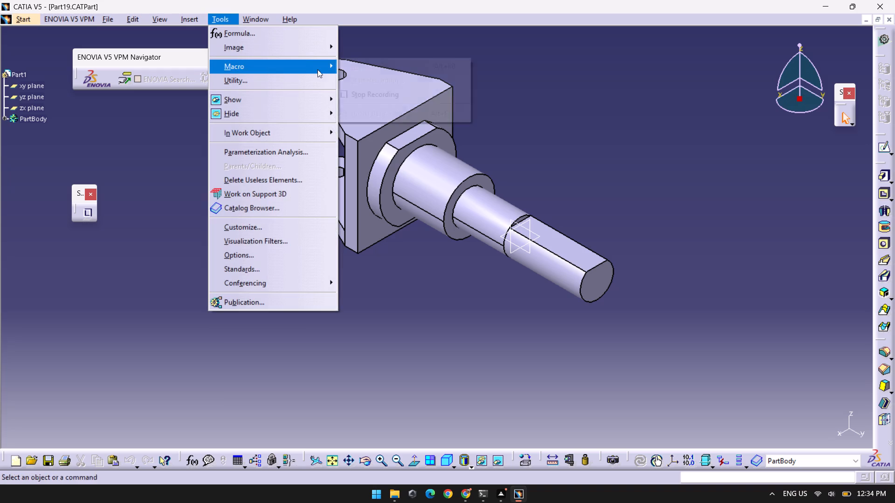
left_click(382, 92)
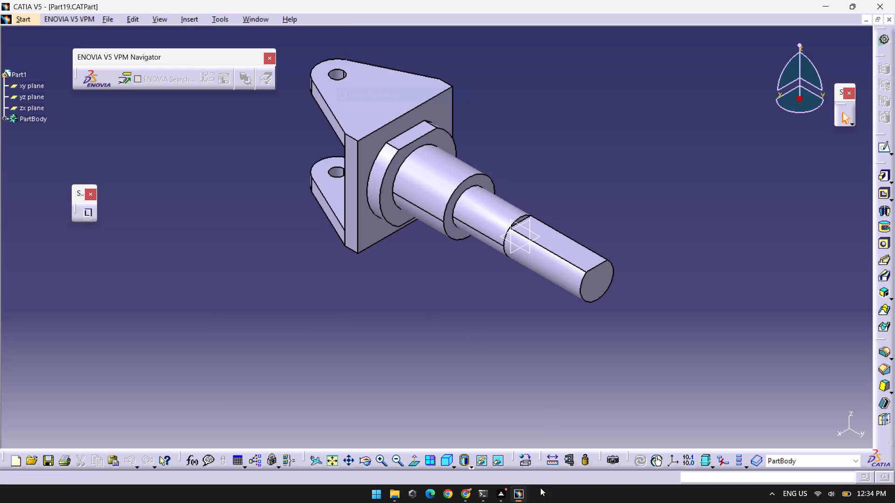